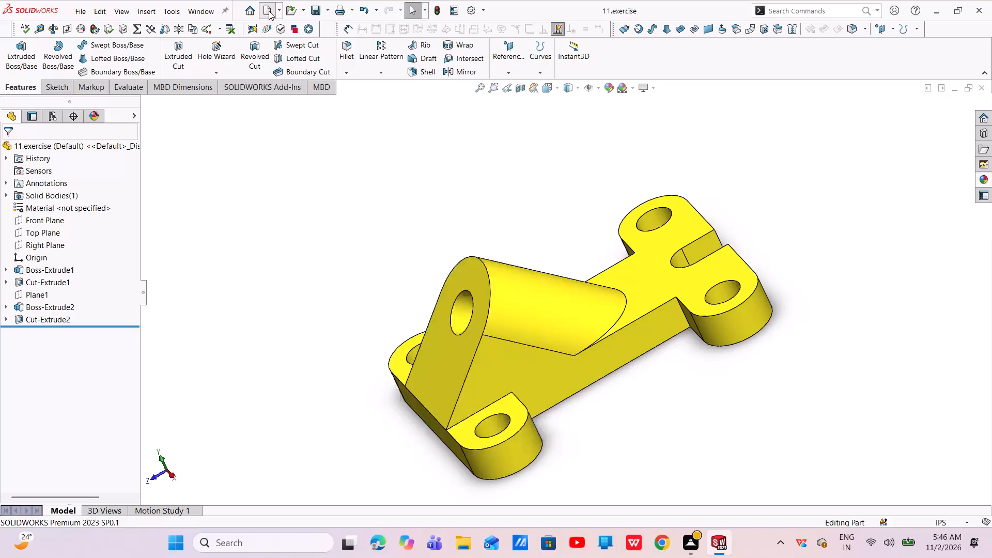
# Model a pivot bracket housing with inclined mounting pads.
# Create a new part document.
pyautogui.click(408, 402)
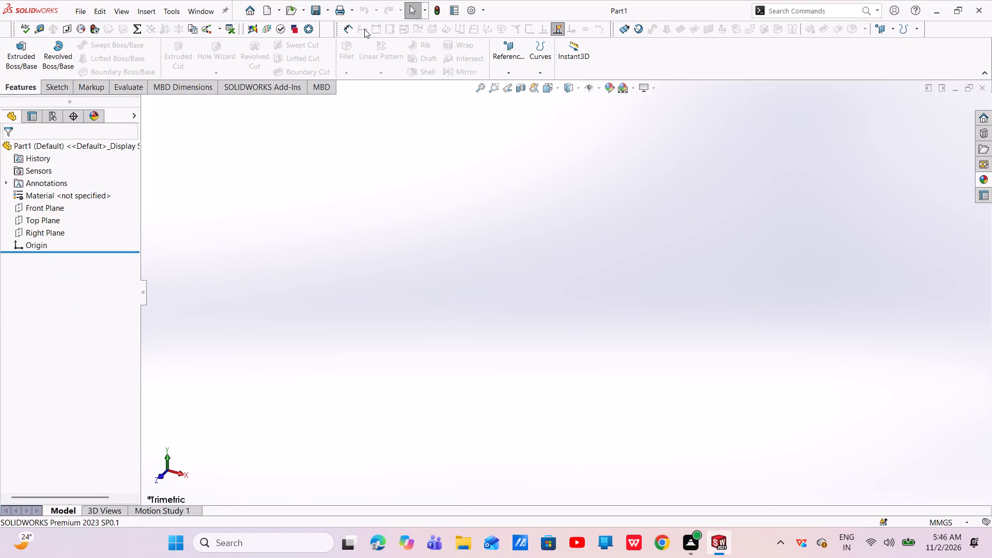
# Save the new part as 12.exercise in the RC HEKICOPTER ASSEMBLY PARTS folder.
pyautogui.click(318, 11)
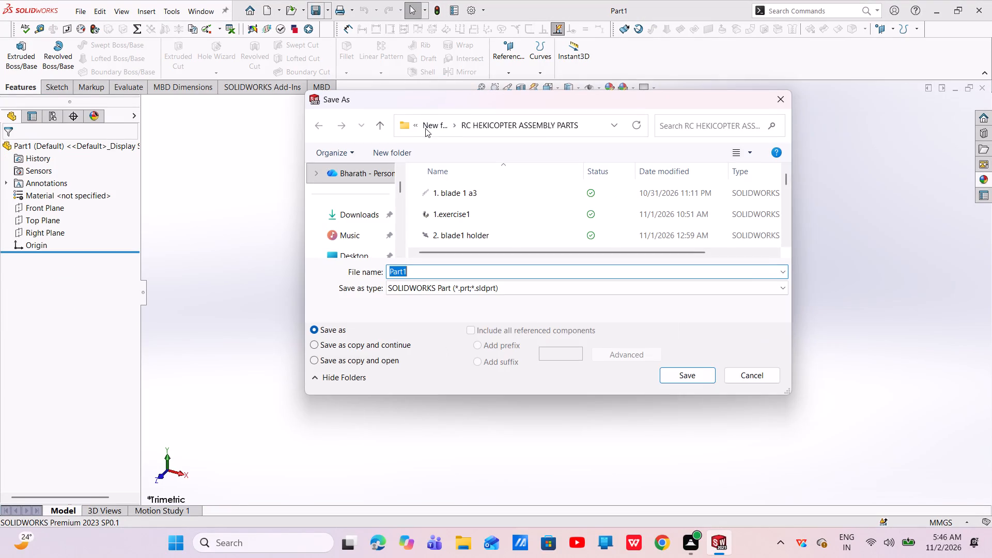
pyautogui.press('BackSpace')
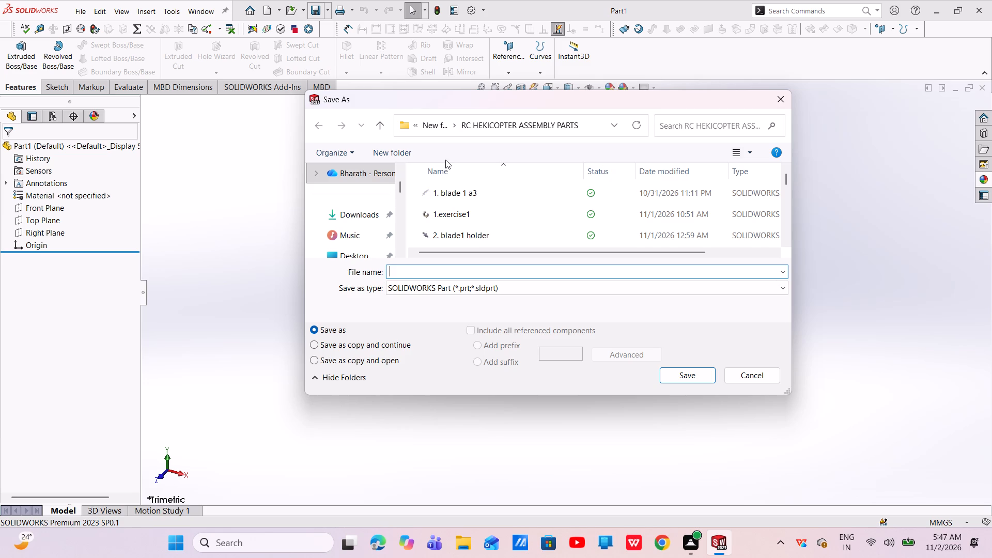
pyautogui.write('12.ex')
pyautogui.write('er')
pyautogui.press('c')
pyautogui.press('i')
pyautogui.write('se')
pyautogui.press('Return')
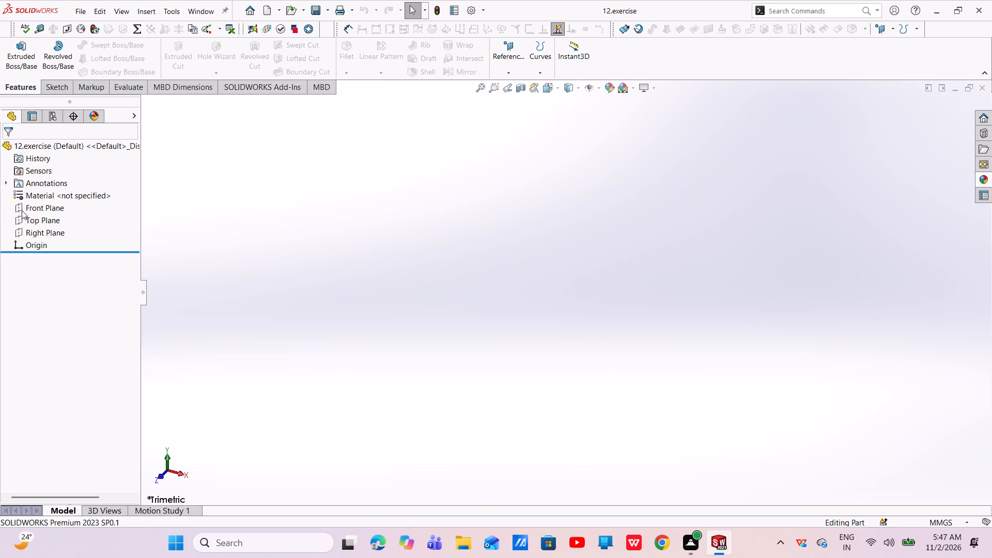
# Start a sketch on the Top Plane and draw a corner rectangle about 189 by 91 mm, just above the origin.
pyautogui.click(45, 222)
pyautogui.click(52, 208)
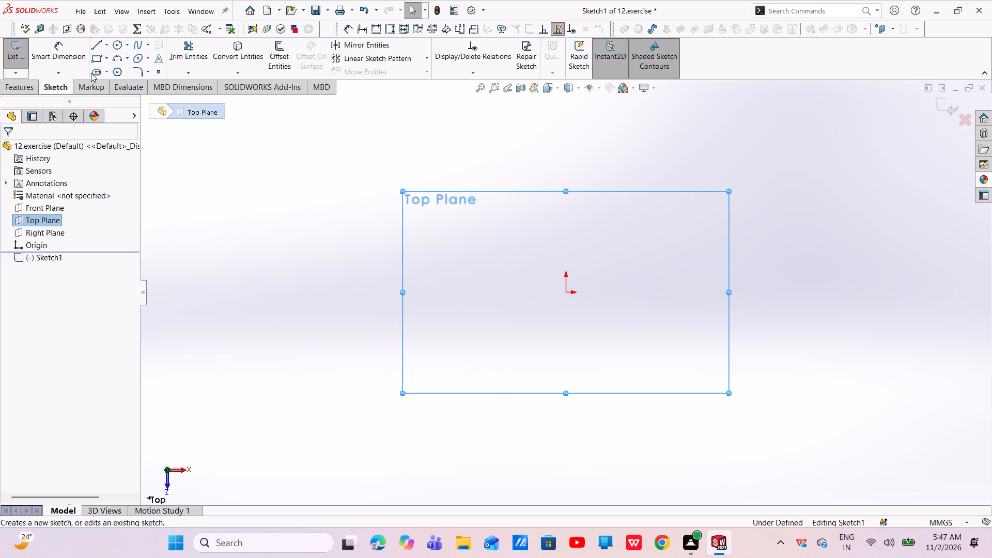
pyautogui.click(97, 56)
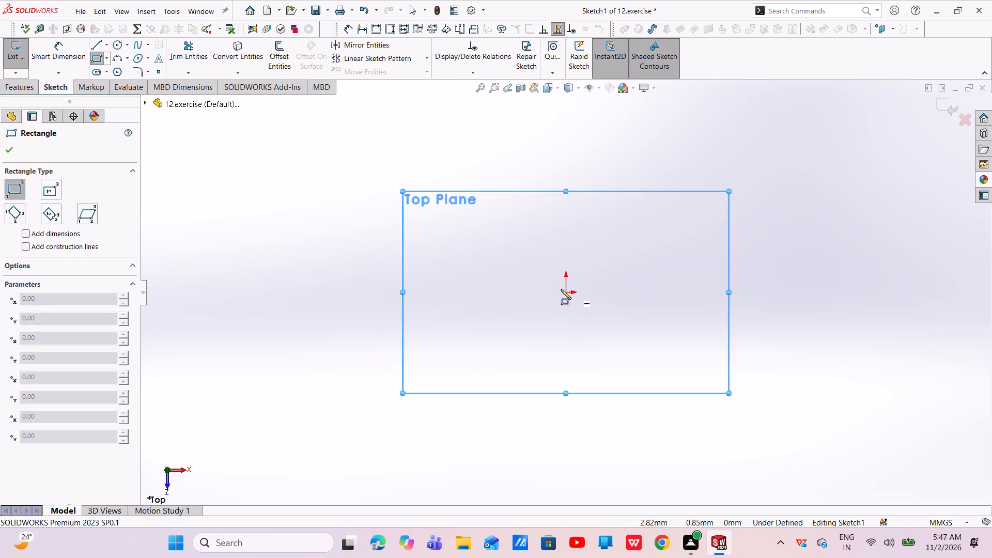
pyautogui.click(408, 287)
pyautogui.moveTo(440, 274); pyautogui.dragTo(455, 266)
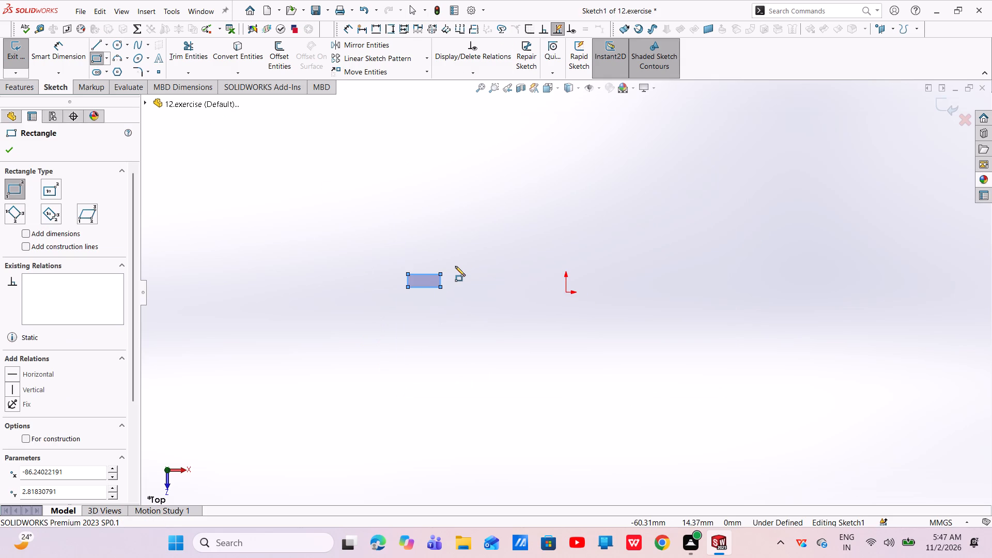
pyautogui.press('Escape')
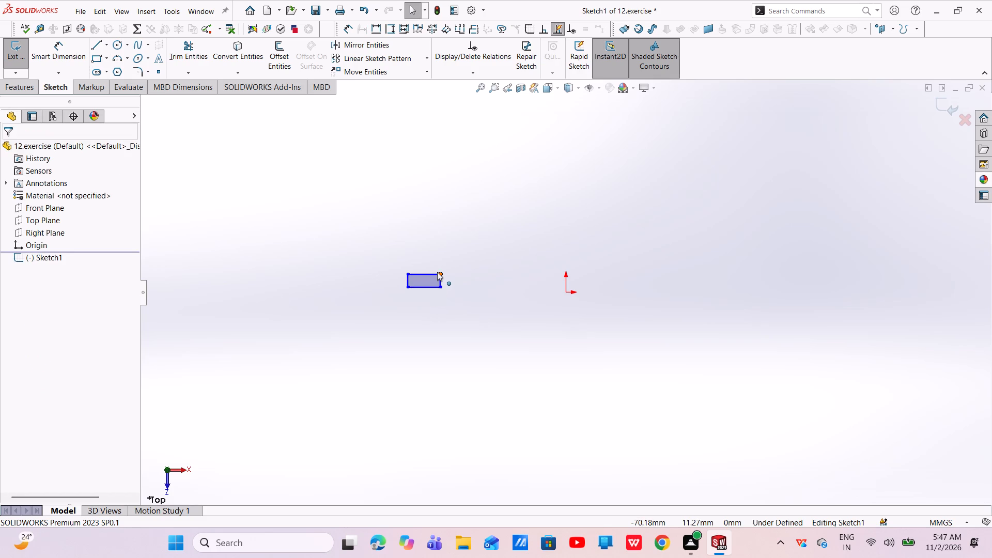
pyautogui.moveTo(440, 271); pyautogui.dragTo(777, 134)
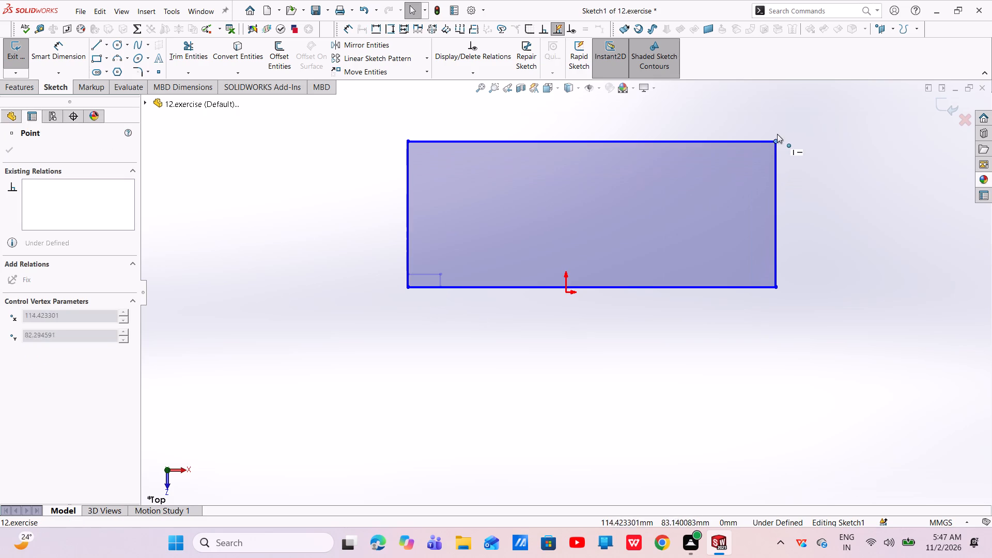
pyautogui.moveTo(777, 134); pyautogui.dragTo(754, 121)
pyautogui.rightClick(805, 179)
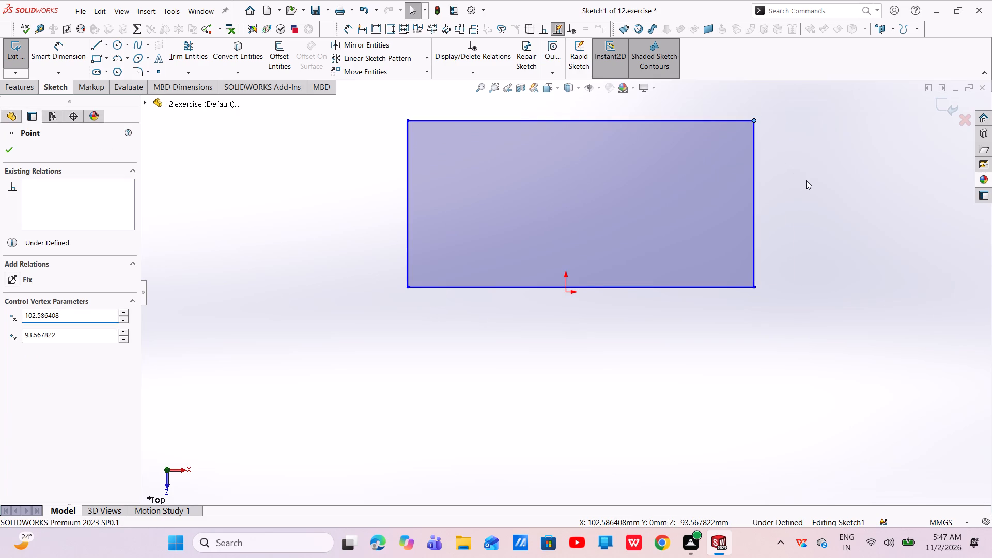
pyautogui.click(796, 273)
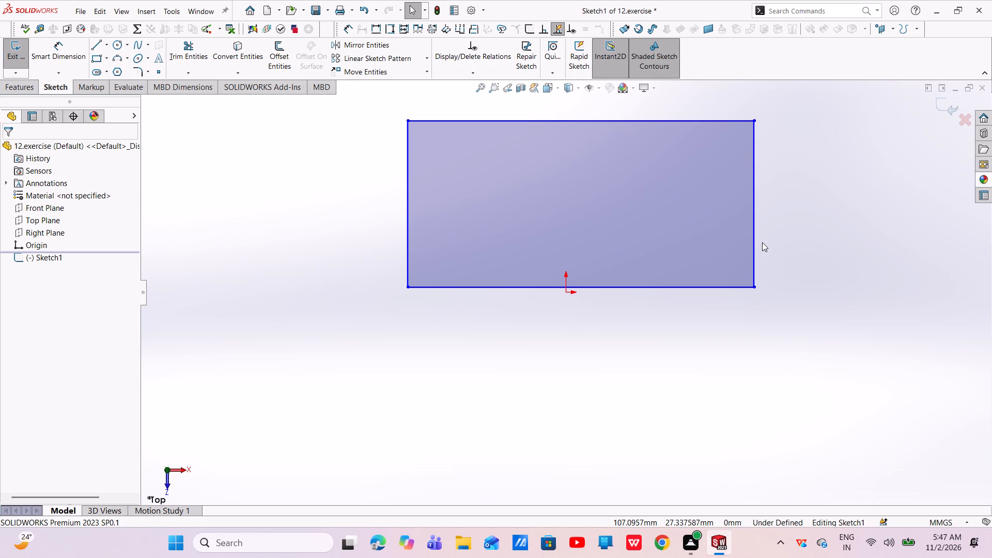
# Add a midpoint relation between the rectangle's bottom line and the origin.
pyautogui.click(512, 286)
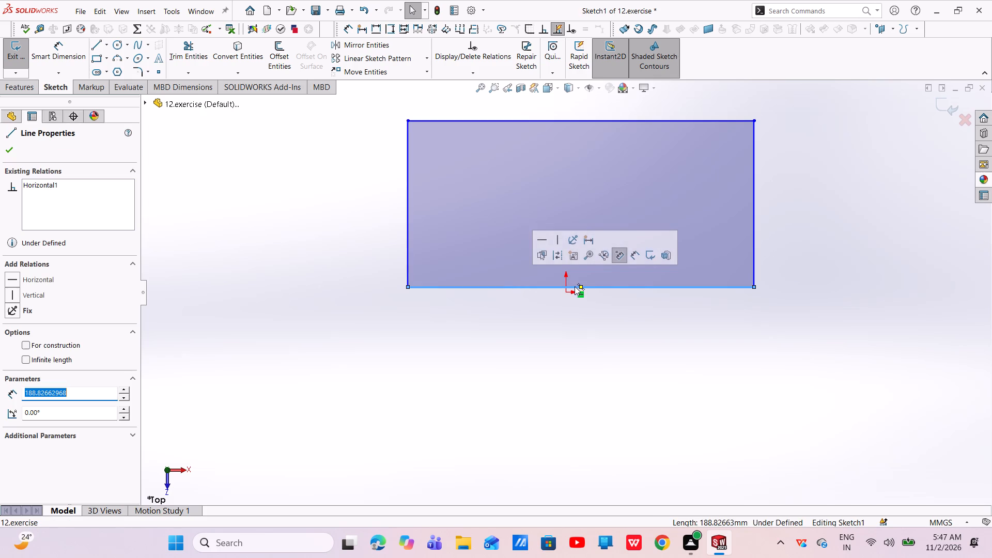
pyautogui.keyDown('shift'); pyautogui.click(585, 287); pyautogui.keyUp('shift')
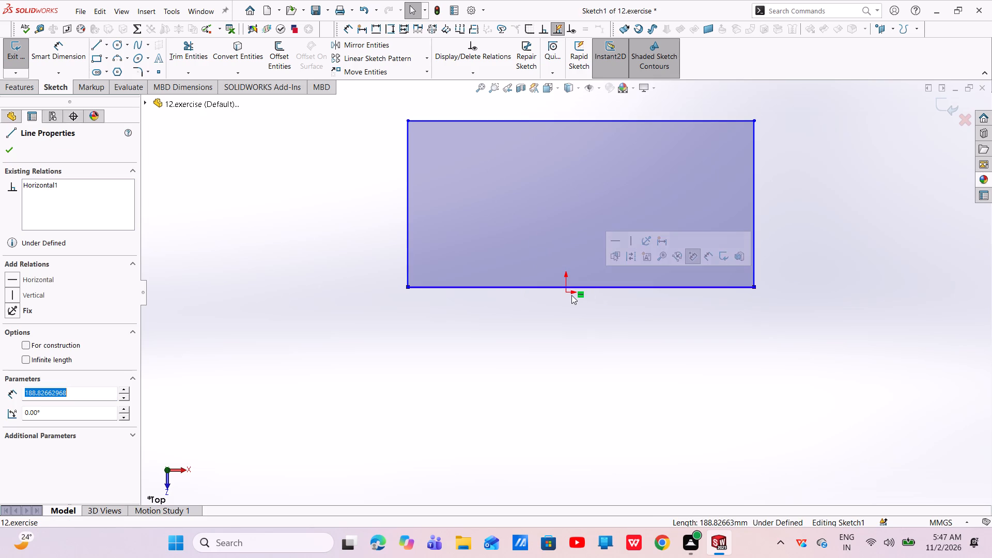
pyautogui.press('Escape')
pyautogui.click(566, 291)
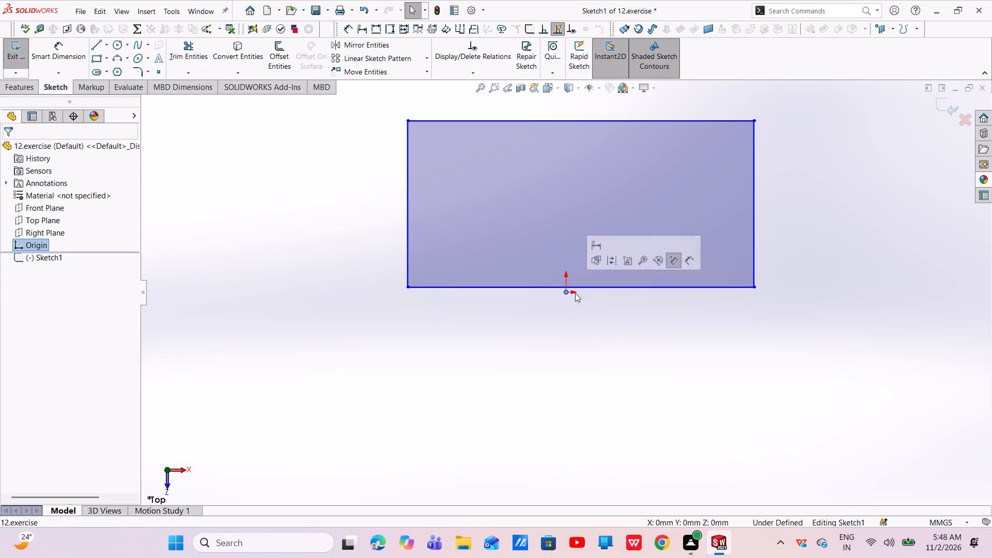
pyautogui.keyDown('shift'); pyautogui.click(601, 287); pyautogui.keyUp('shift')
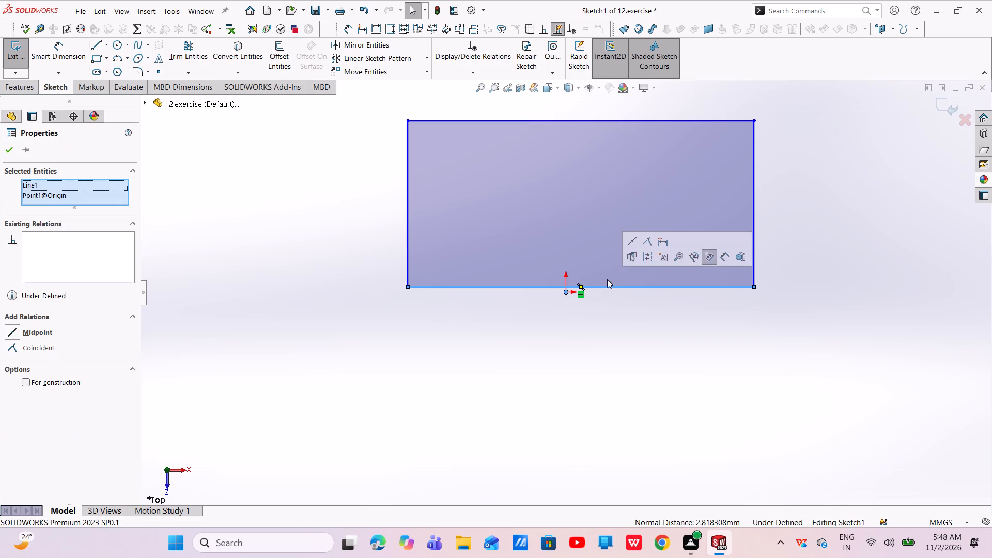
pyautogui.click(632, 241)
pyautogui.press('Escape')
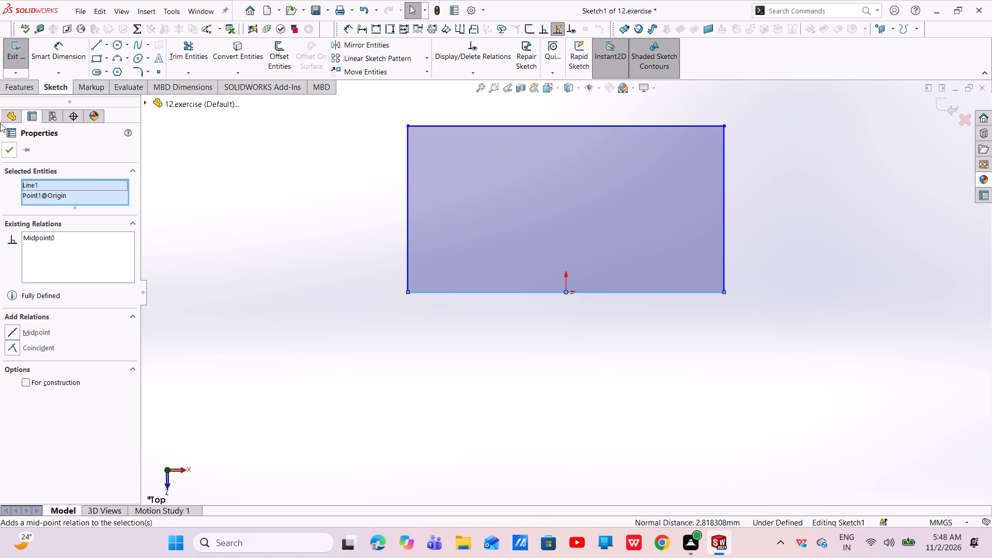
pyautogui.click(9, 151)
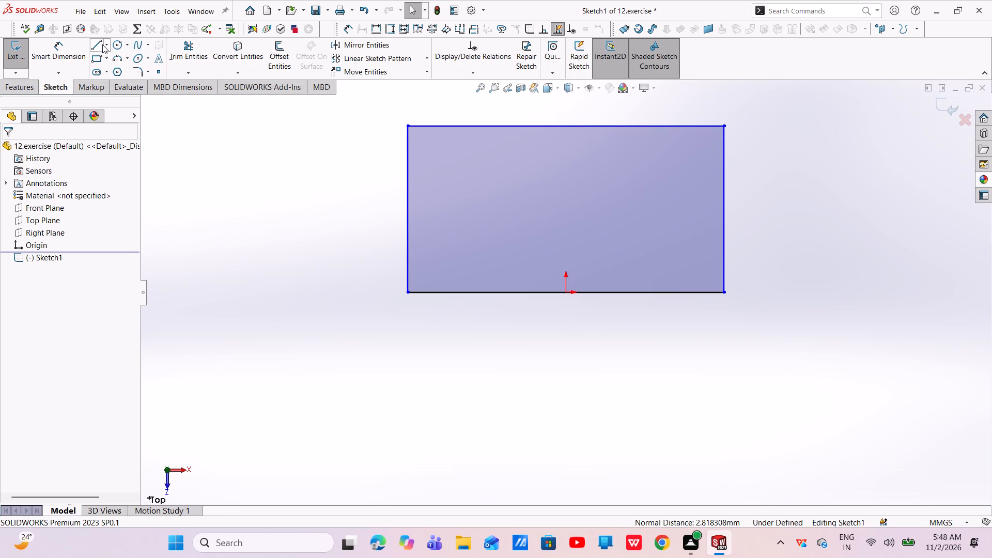
# Draw a vertical centerline about 91 mm long from the origin to the rectangle's top line.
pyautogui.click(105, 48)
pyautogui.click(113, 70)
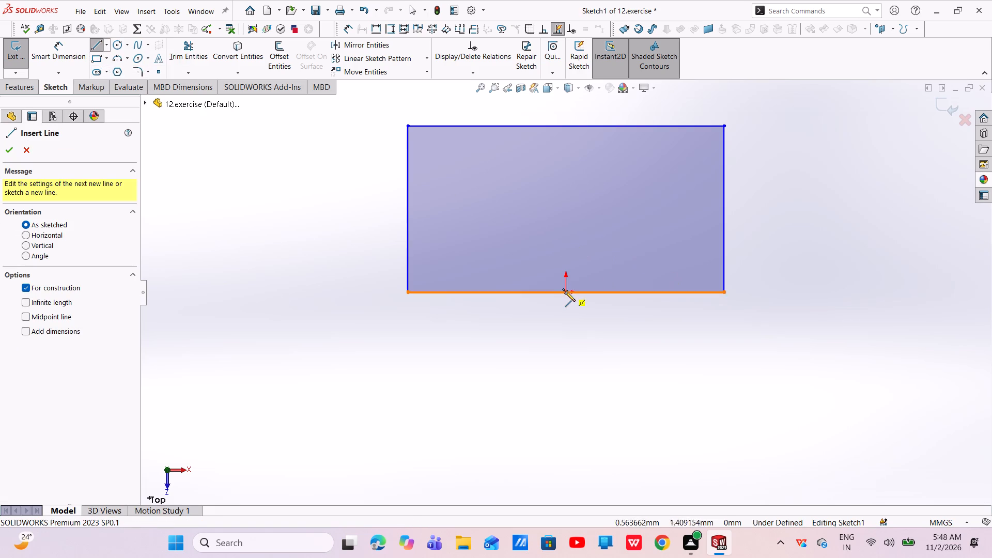
pyautogui.click(564, 293)
pyautogui.click(563, 129)
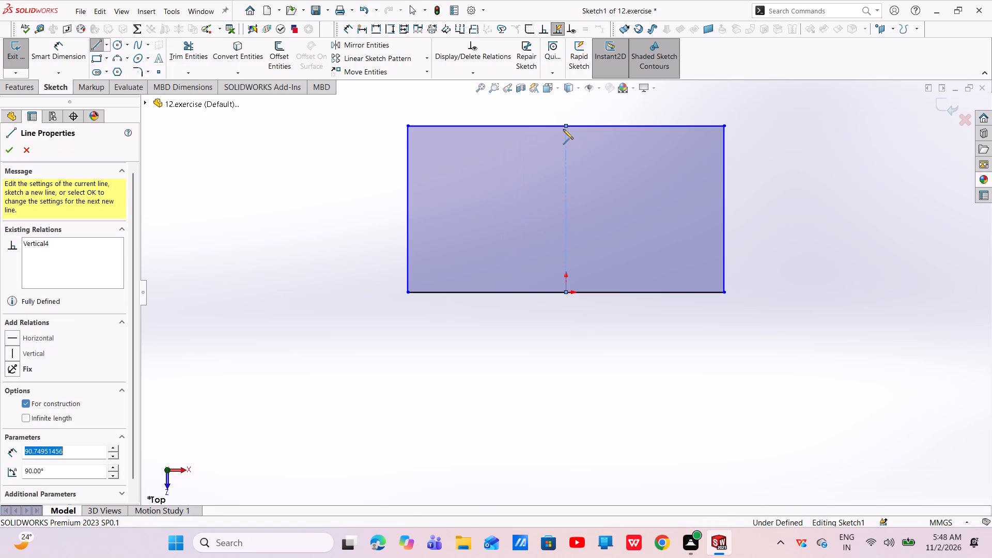
pyautogui.rightClick(563, 129)
pyautogui.click(581, 139)
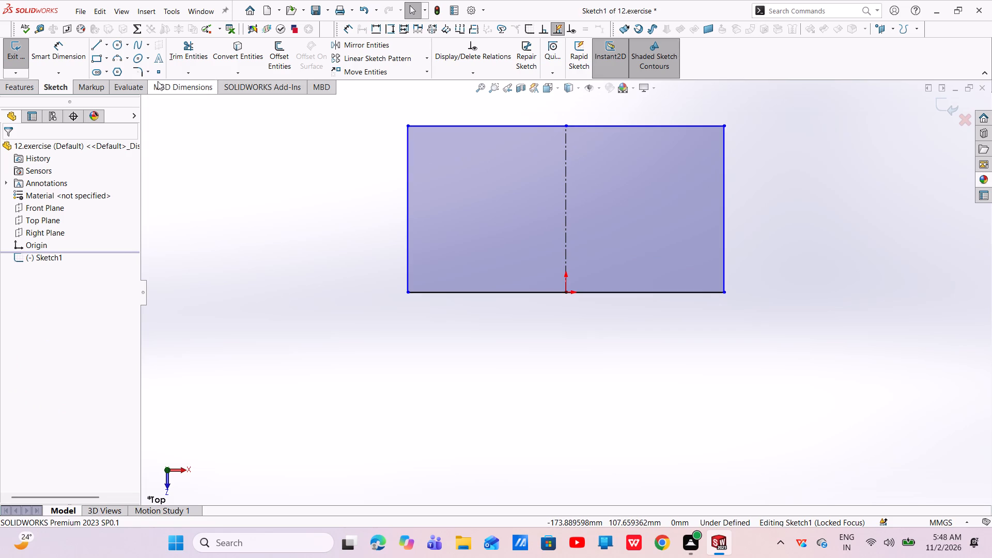
# Draw a diagonal line about 37 mm long across the rectangle's lower-left corner, joining its left and bottom edges.
pyautogui.click(97, 48)
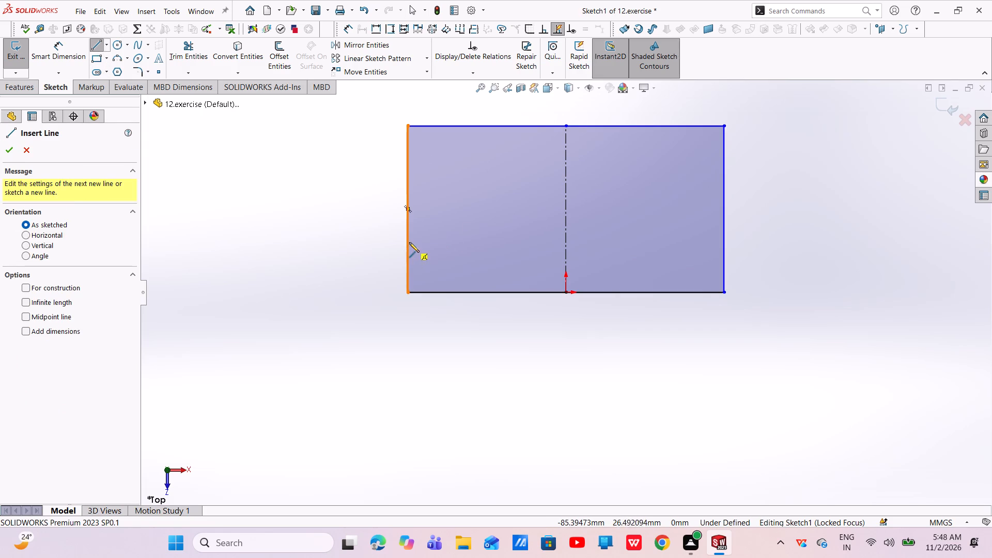
pyautogui.click(406, 238)
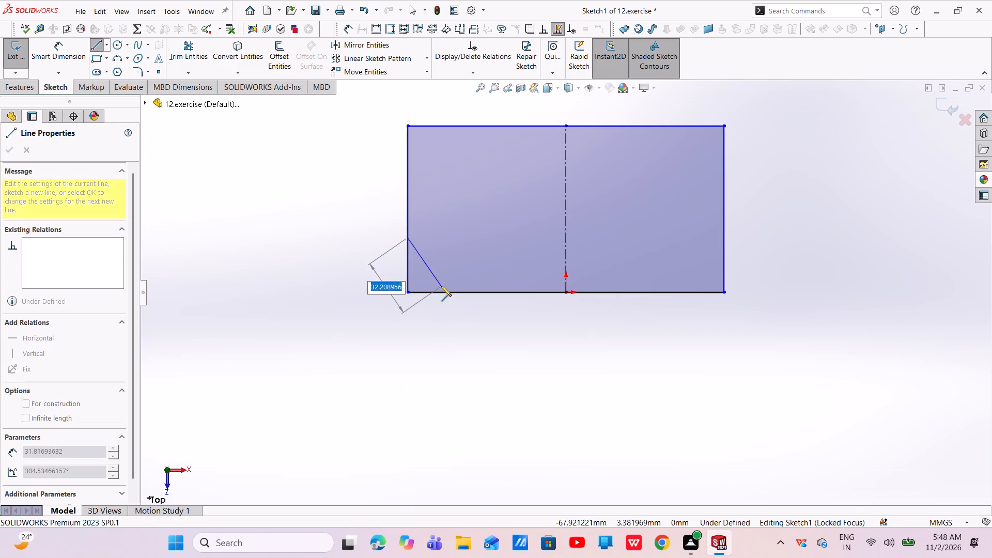
pyautogui.click(448, 291)
pyautogui.rightClick(448, 291)
pyautogui.click(461, 298)
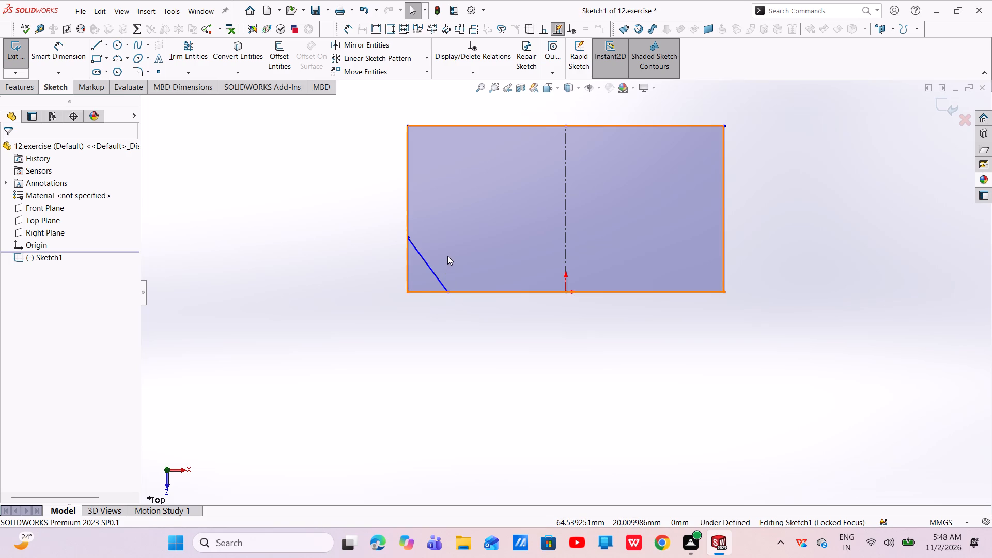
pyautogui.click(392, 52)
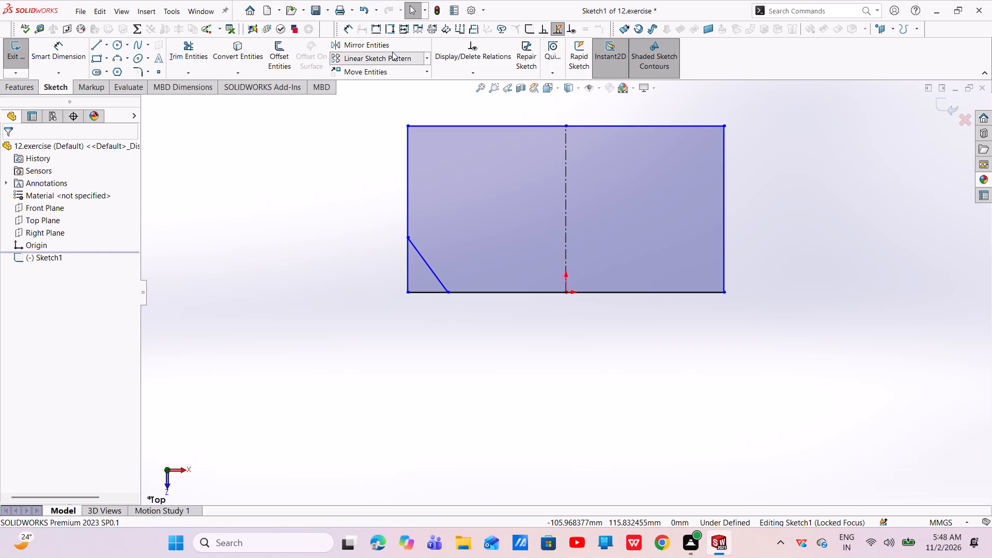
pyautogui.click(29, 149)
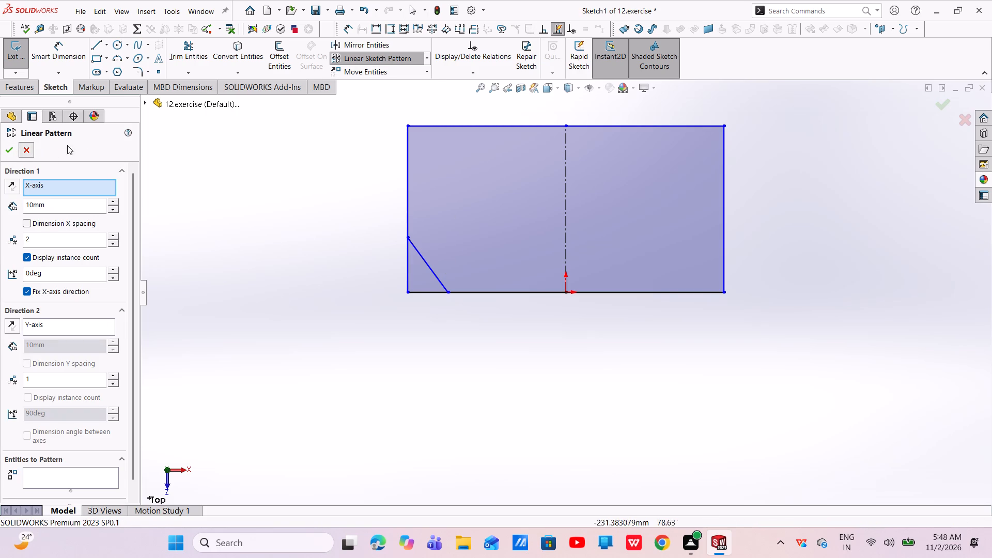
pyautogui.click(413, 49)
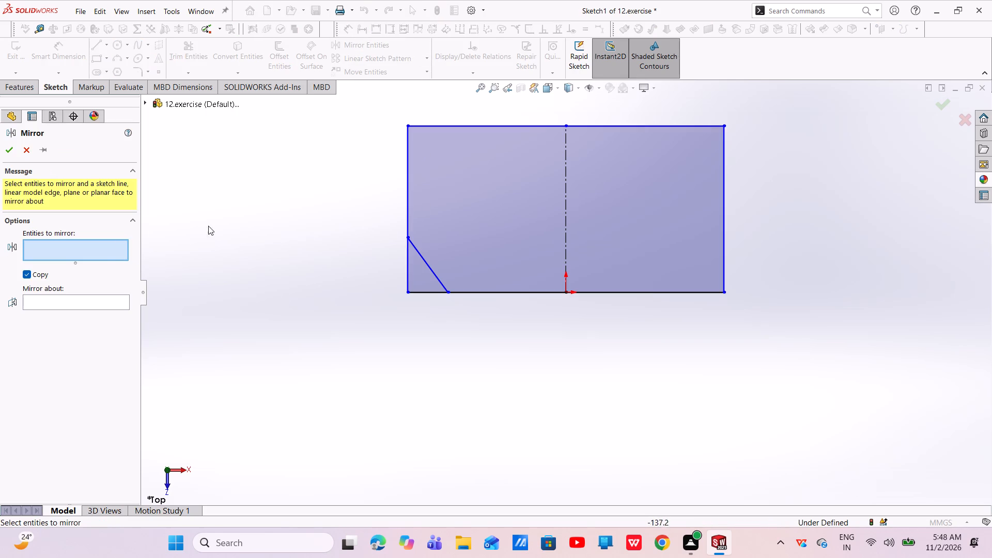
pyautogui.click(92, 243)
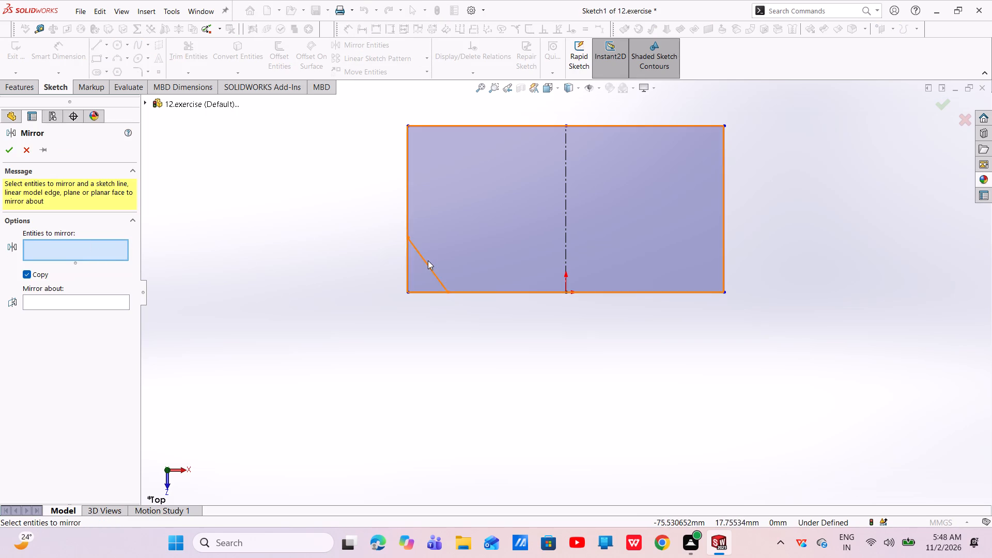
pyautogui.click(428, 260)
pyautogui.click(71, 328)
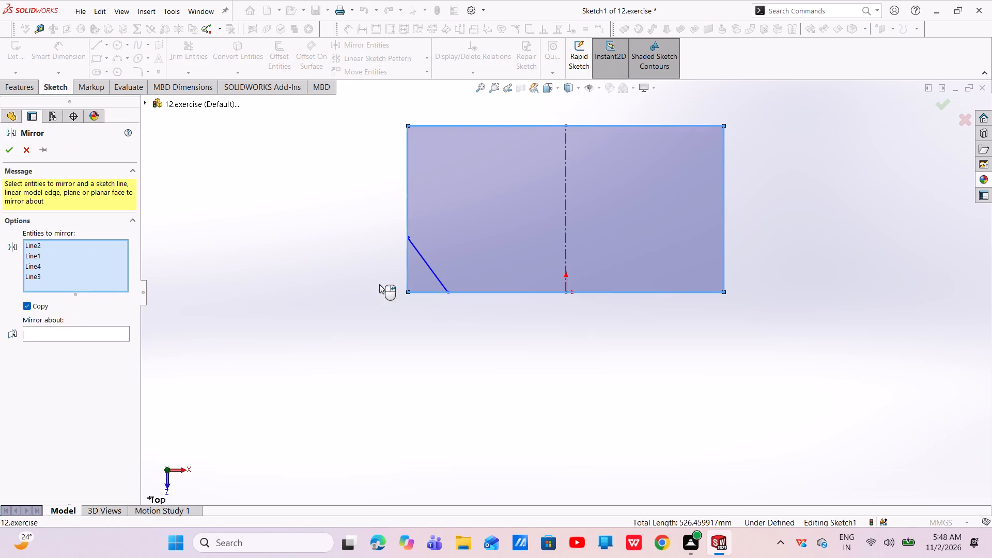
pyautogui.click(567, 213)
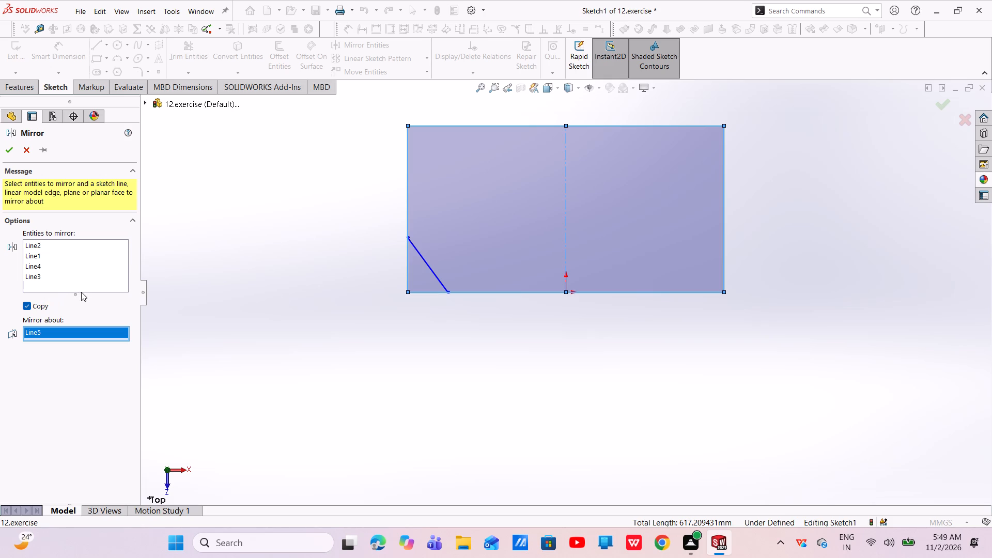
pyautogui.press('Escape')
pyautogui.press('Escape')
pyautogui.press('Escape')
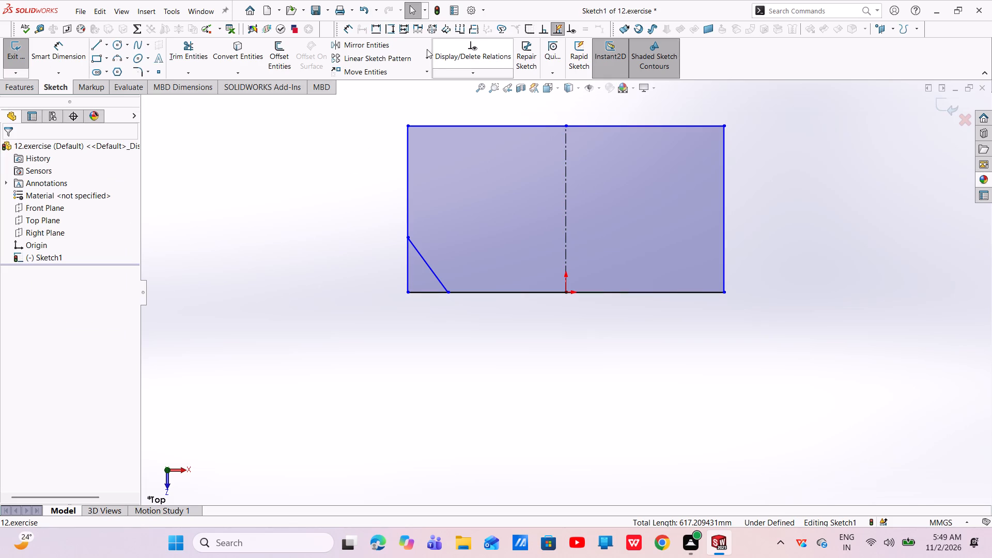
# Mirror the diagonal corner line about the vertical centerline, keeping the original.
pyautogui.click(397, 50)
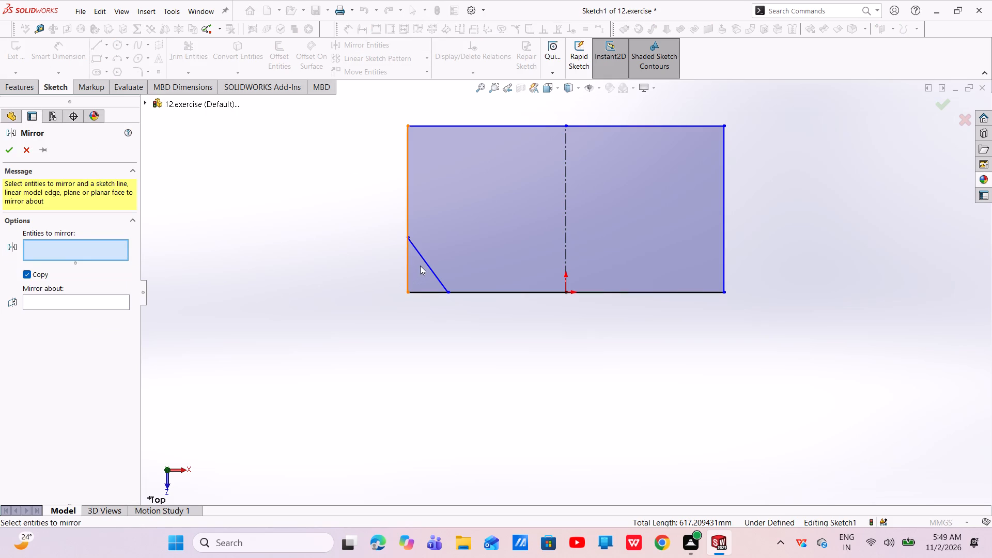
pyautogui.click(425, 262)
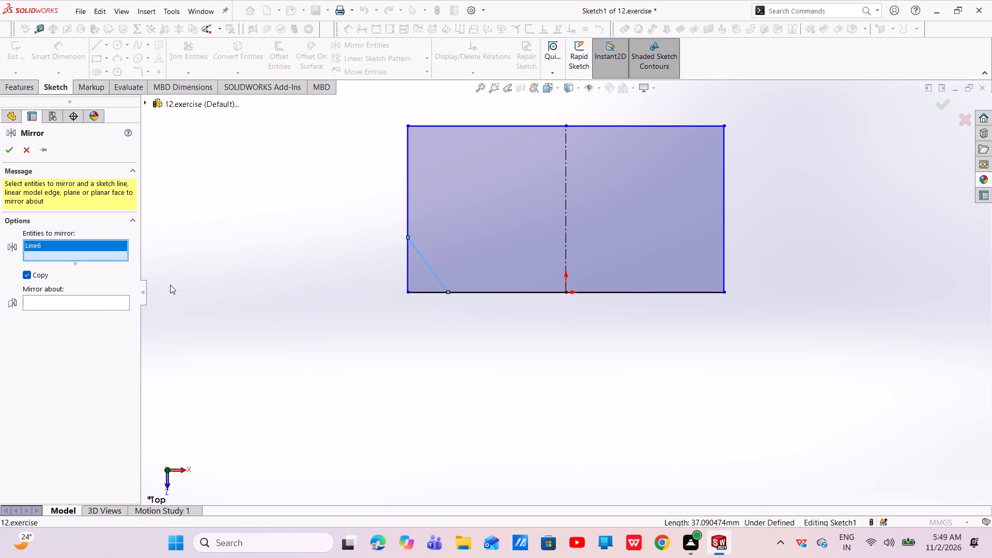
pyautogui.click(99, 297)
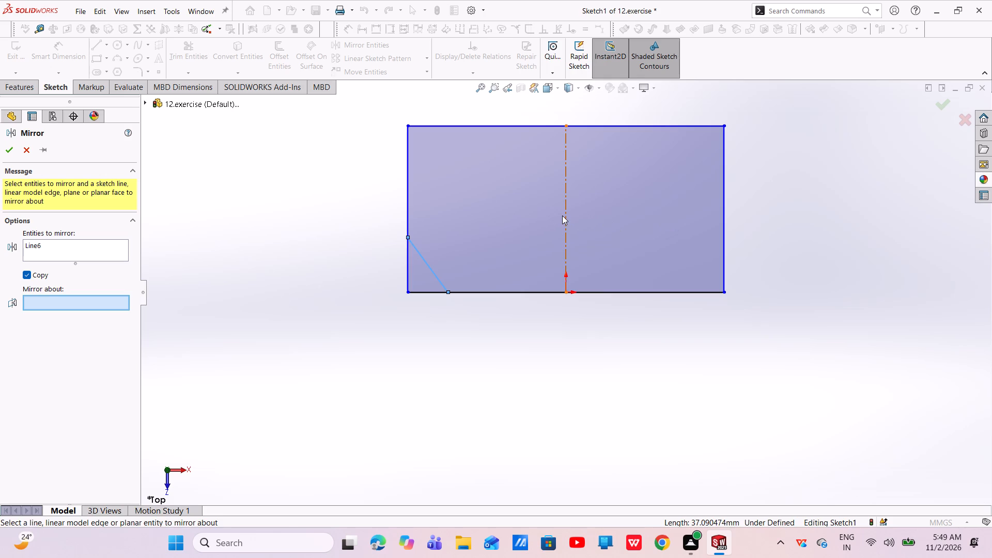
pyautogui.click(565, 218)
pyautogui.rightClick(565, 218)
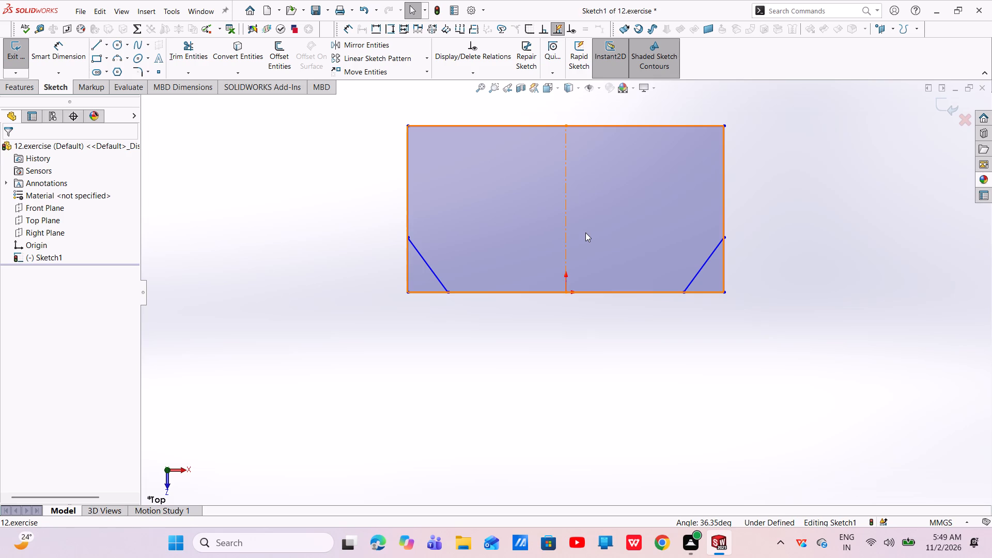
# Power trim the rectangle's leftover segments outside the two diagonal lines at both lower corners.
pyautogui.click(200, 58)
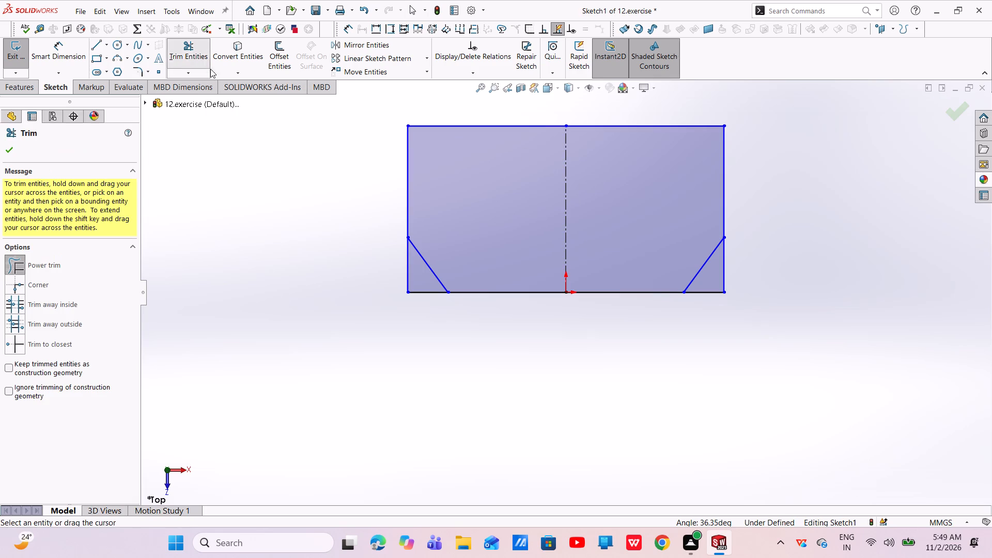
pyautogui.moveTo(387, 244); pyautogui.dragTo(430, 289)
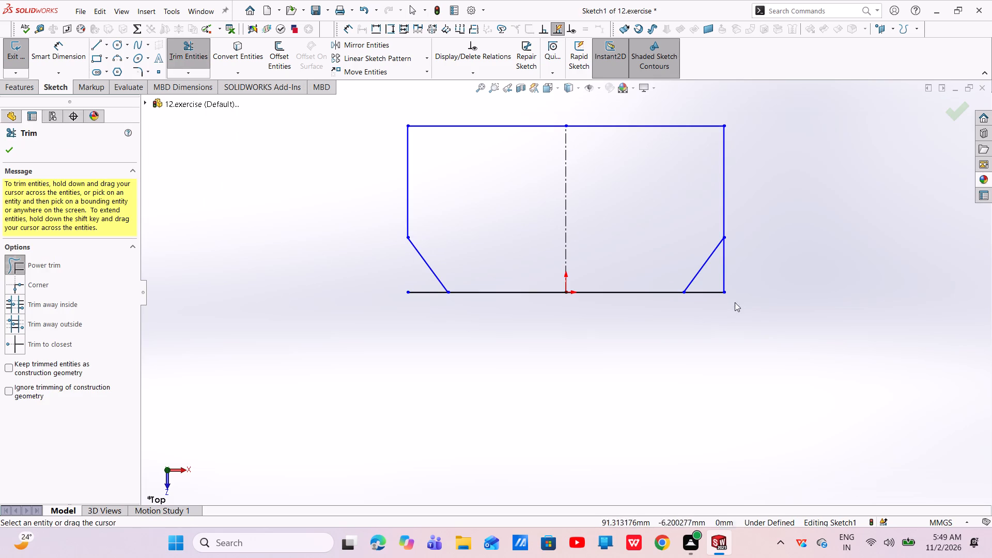
pyautogui.moveTo(747, 246); pyautogui.dragTo(685, 331)
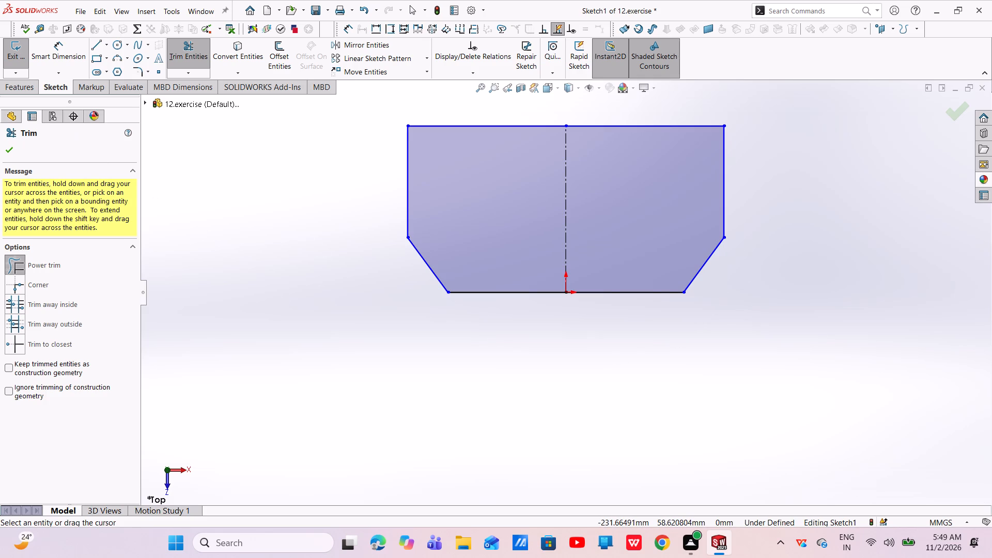
# Dimension the profile's top line to 200 mm.
pyautogui.click(63, 64)
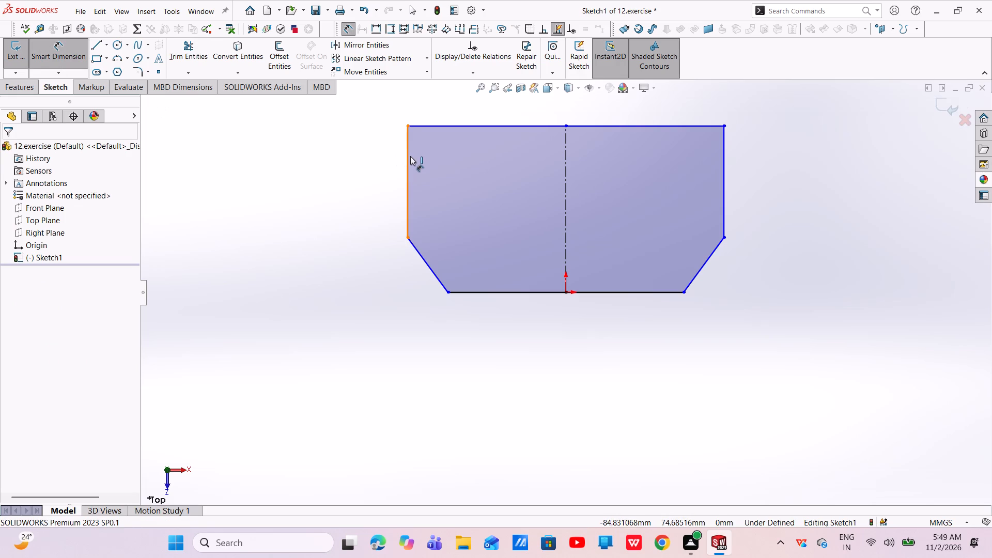
pyautogui.click(526, 125)
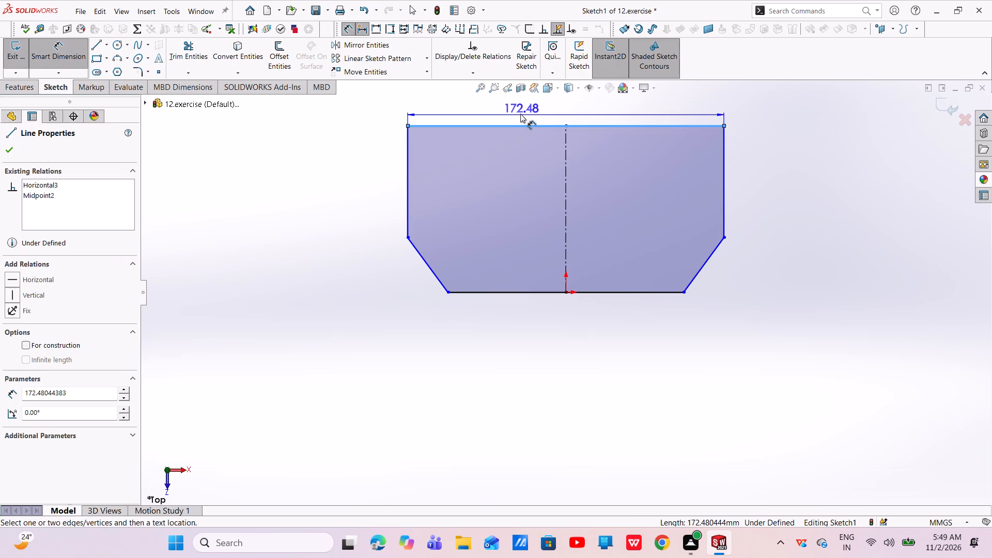
pyautogui.click(520, 114)
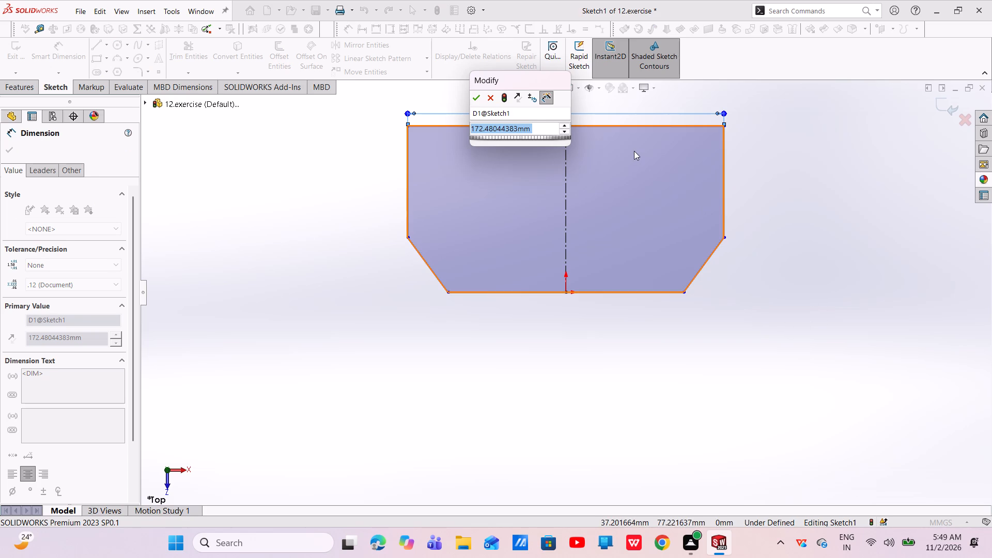
pyautogui.press('BackSpace')
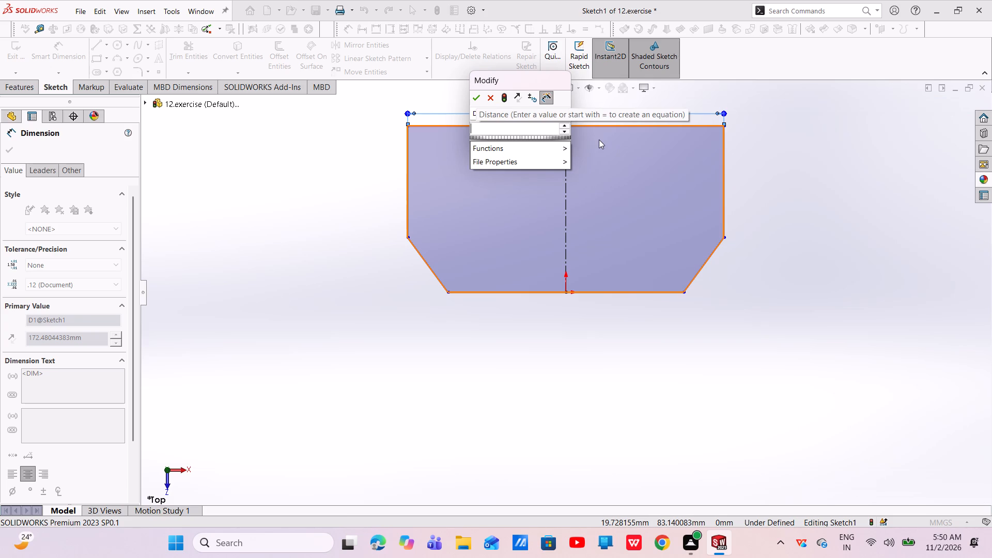
pyautogui.write('200')
pyautogui.press('Return')
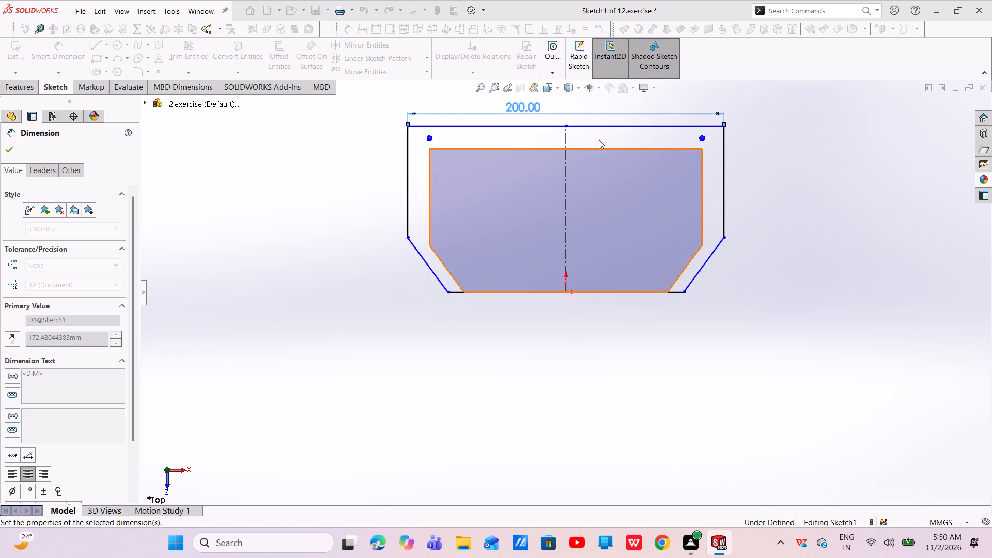
# Dimension the overall height between the profile's top and bottom lines to 120 mm.
pyautogui.scroll(4, 590, 203)
pyautogui.scroll(-3, 590, 181)
pyautogui.scroll(-1, 581, 460)
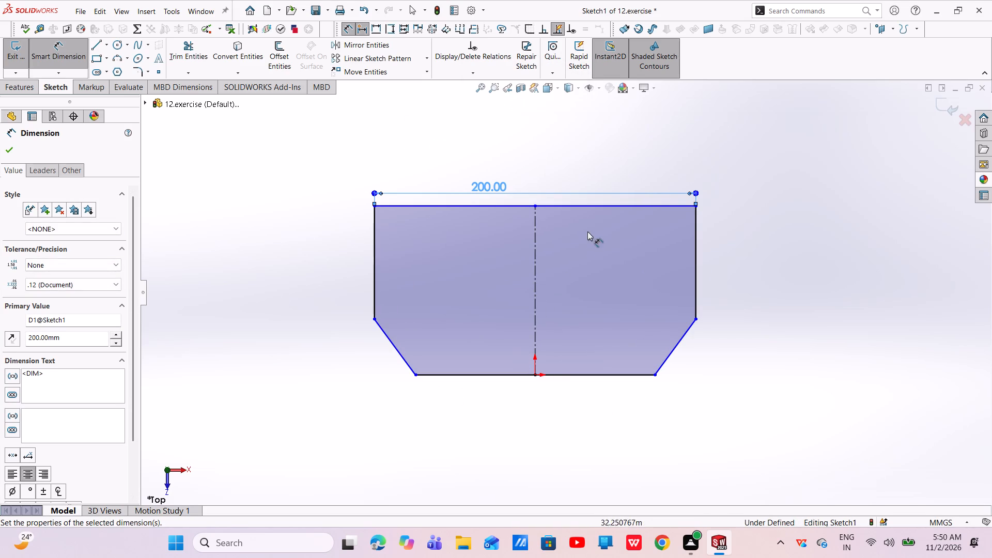
pyautogui.click(595, 205)
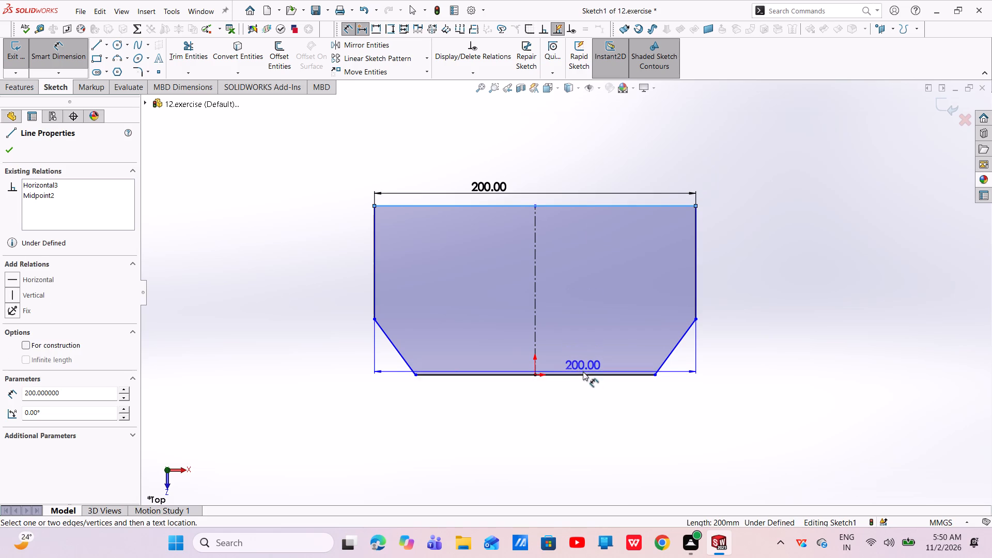
pyautogui.click(584, 374)
pyautogui.click(741, 293)
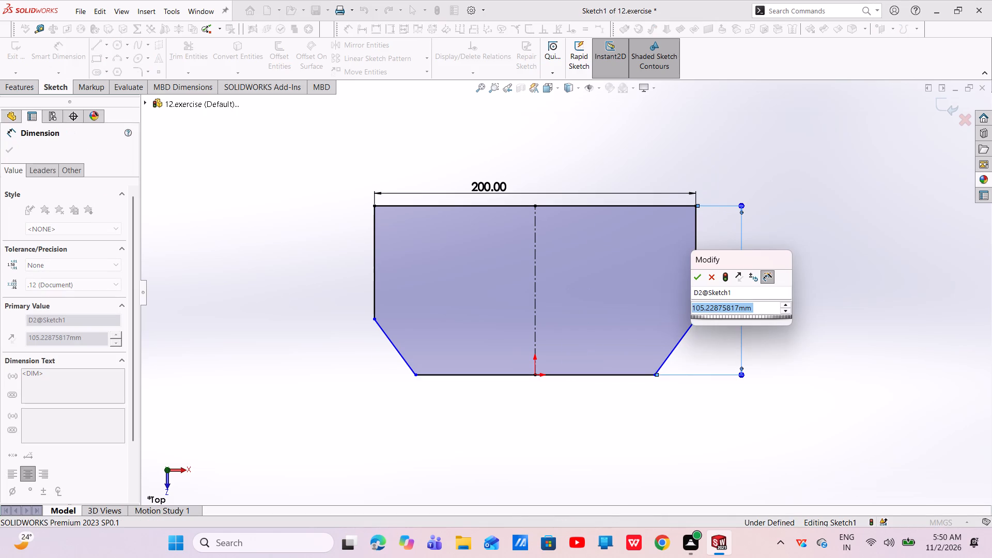
pyautogui.press('BackSpace')
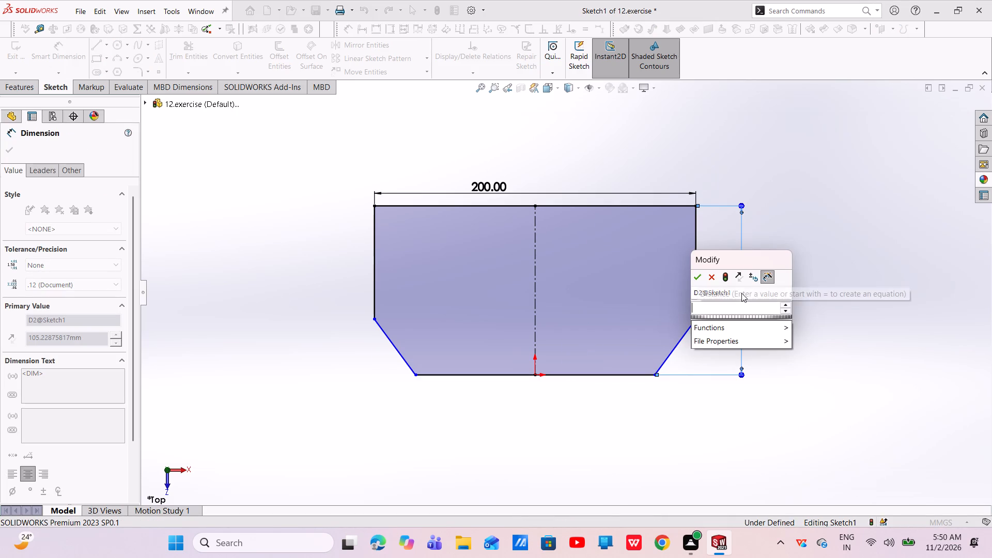
pyautogui.write('120')
pyautogui.press('Return')
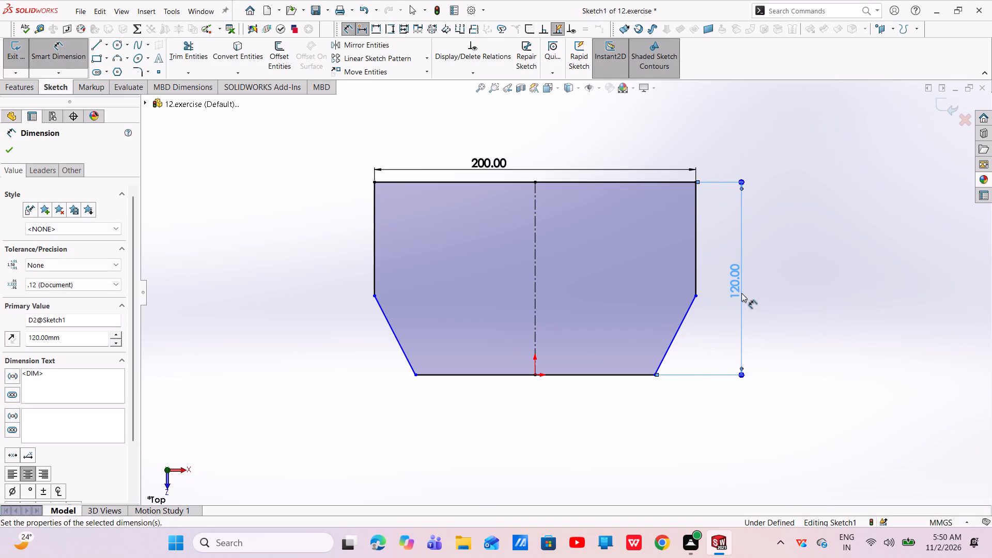
pyautogui.click(10, 146)
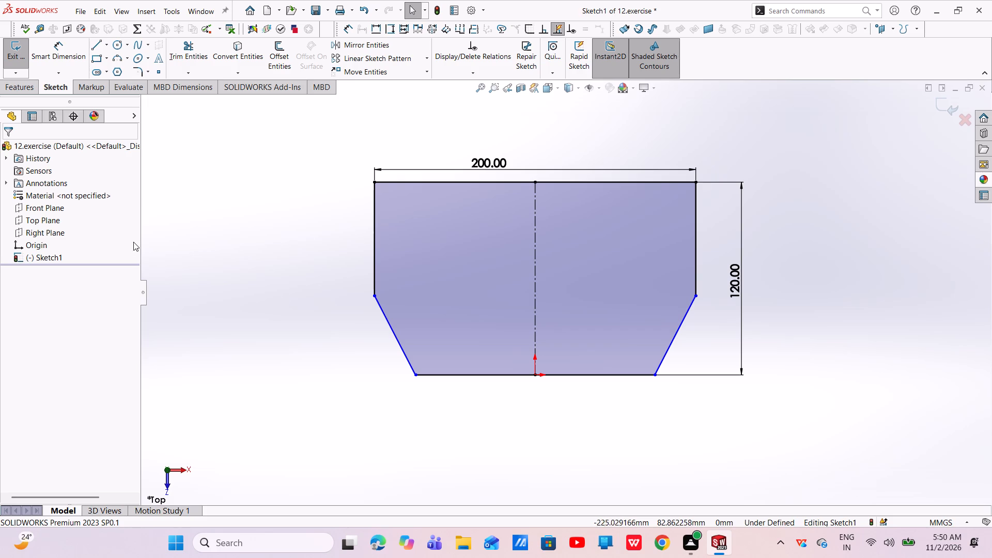
# Dimension the profile's left vertical line to 60 mm.
pyautogui.click(73, 59)
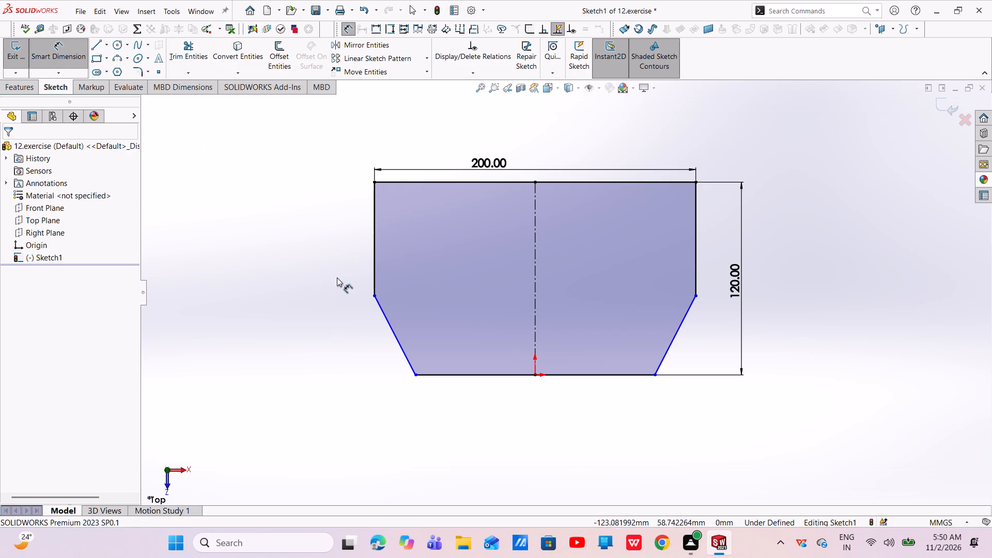
pyautogui.click(374, 245)
pyautogui.click(328, 244)
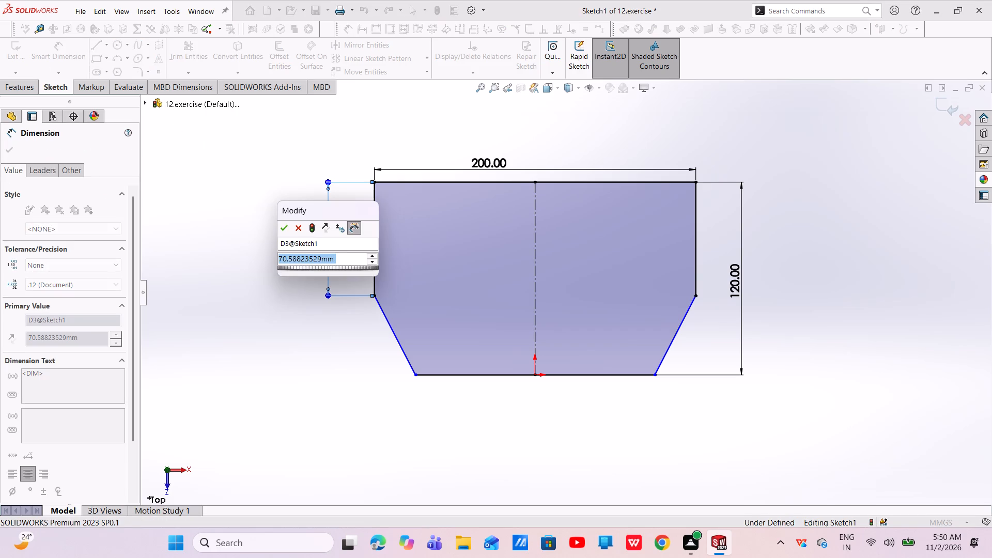
pyautogui.press('BackSpace')
pyautogui.write('60')
pyautogui.press('Return')
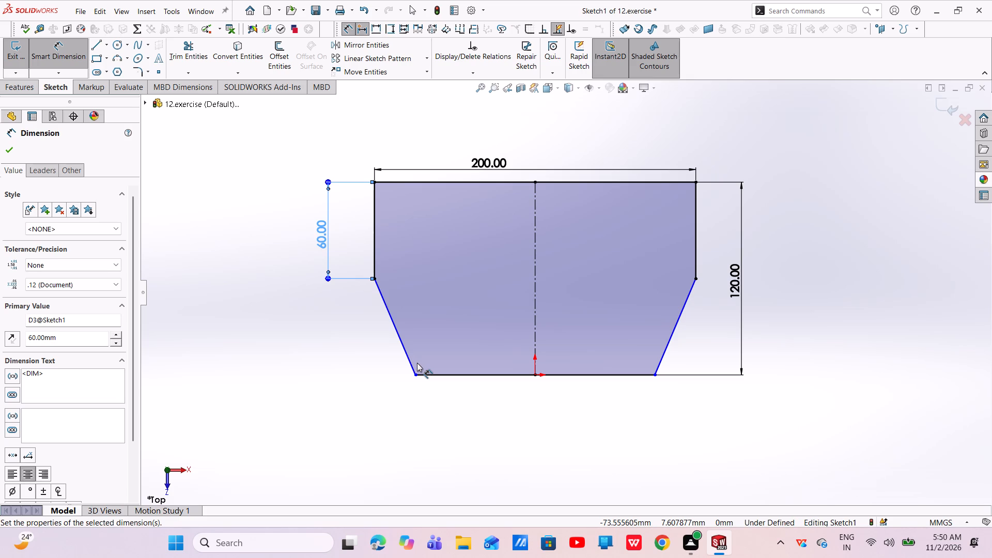
# Dimension the profile's bottom line to 120 mm.
pyautogui.click(488, 371)
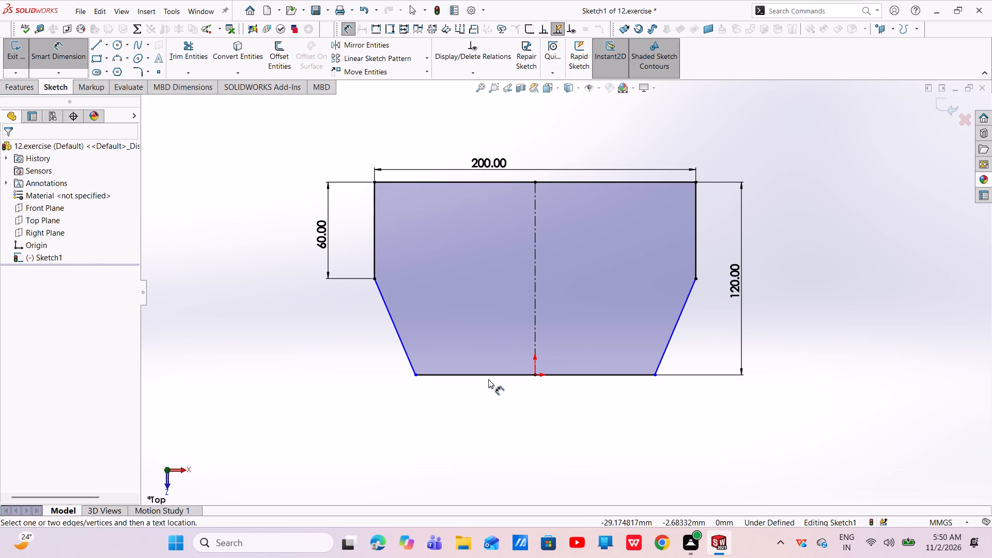
pyautogui.click(489, 375)
pyautogui.click(488, 420)
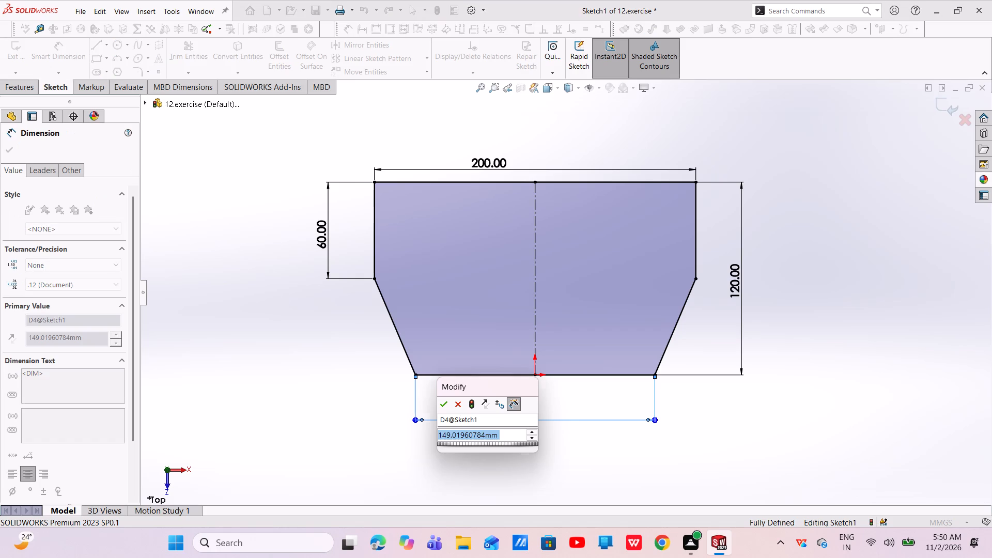
pyautogui.press('BackSpace')
pyautogui.write('120')
pyautogui.press('Return')
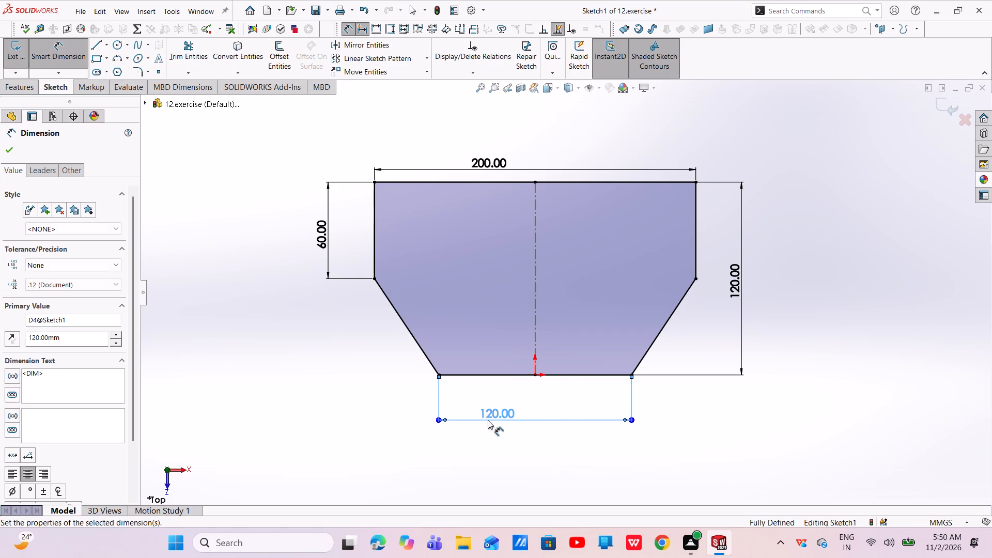
pyautogui.click(10, 90)
pyautogui.click(11, 152)
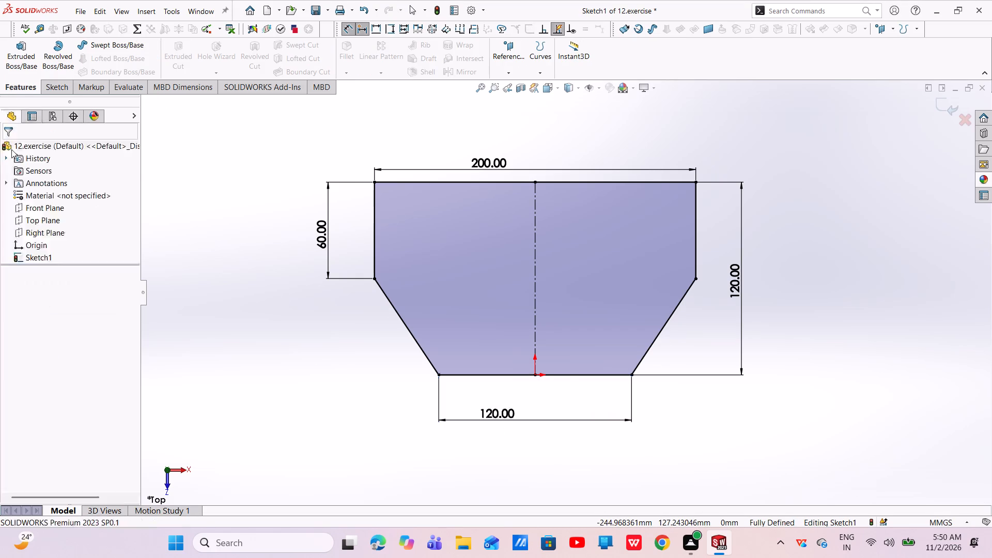
# Extrude the base profile as a blind boss with a depth of 10 mm.
pyautogui.click(23, 54)
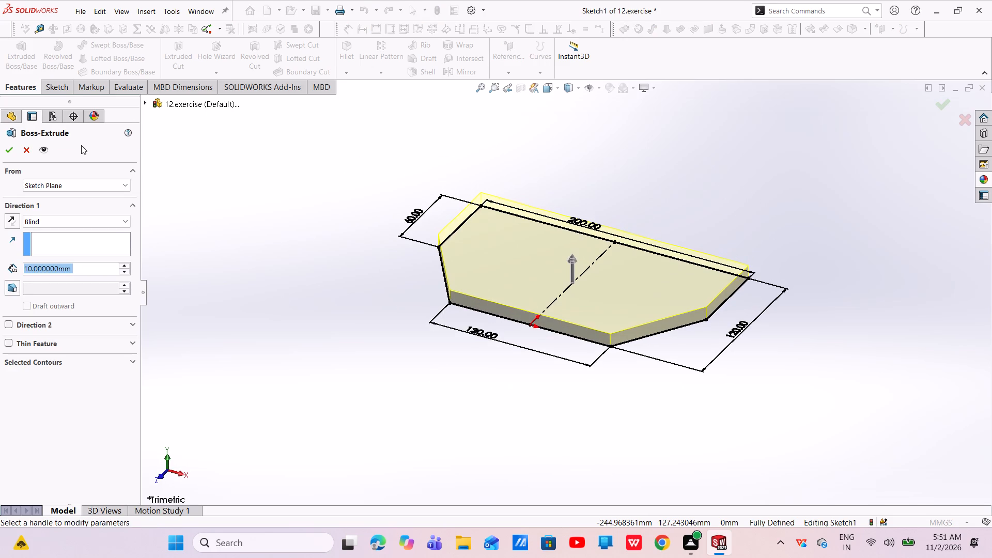
pyautogui.moveTo(572, 262); pyautogui.dragTo(571, 235)
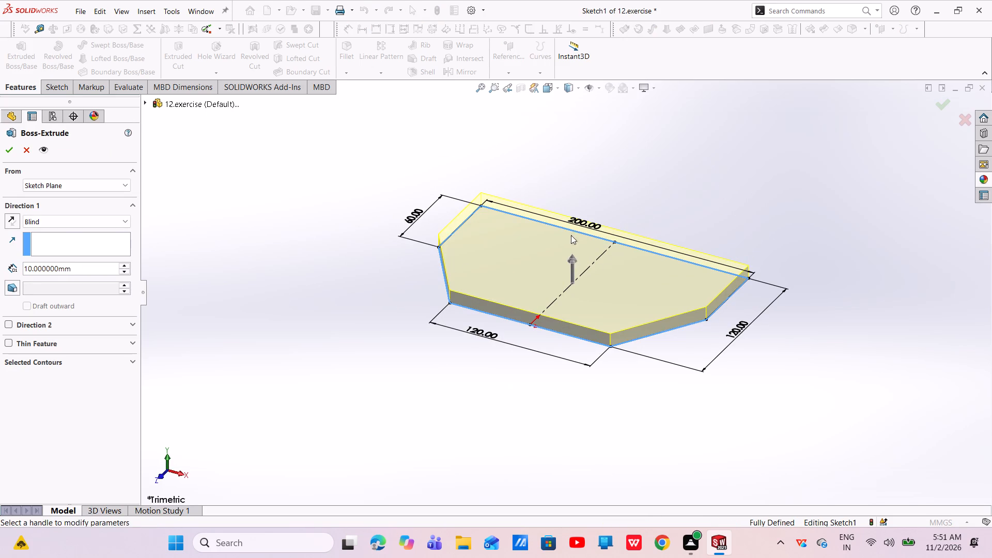
pyautogui.moveTo(571, 235); pyautogui.dragTo(569, 220)
pyautogui.moveTo(571, 257); pyautogui.dragTo(566, 182)
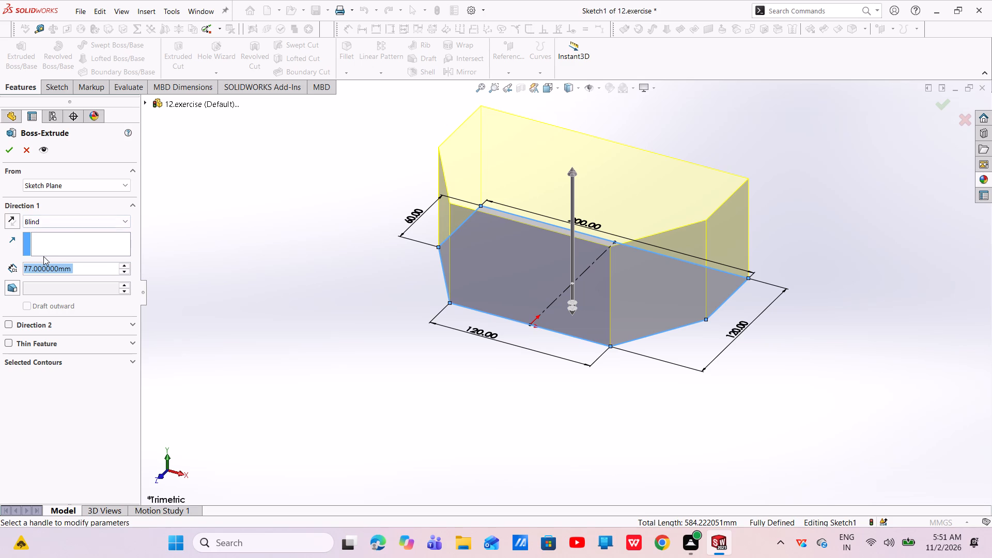
pyautogui.press('BackSpace')
pyautogui.write('10')
pyautogui.press('Return')
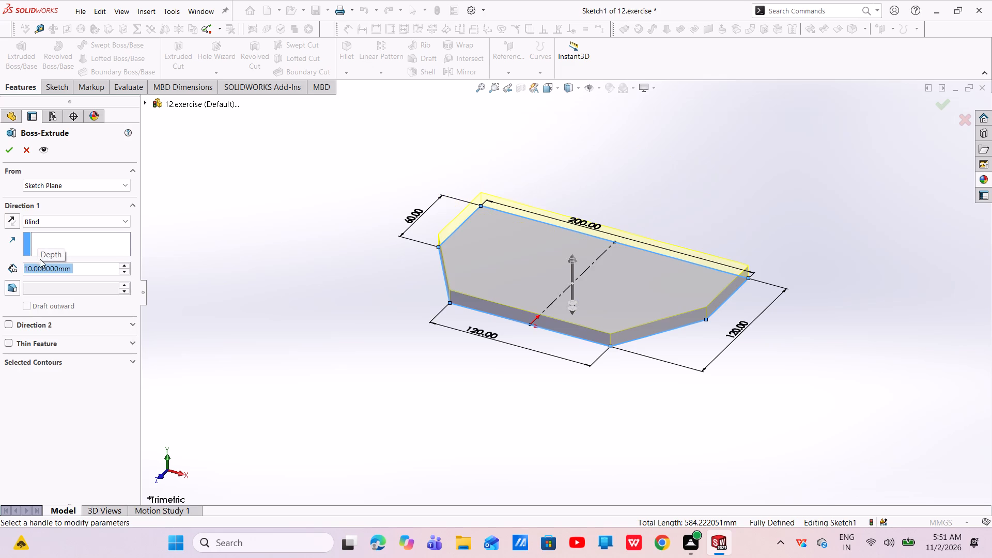
pyautogui.click(12, 156)
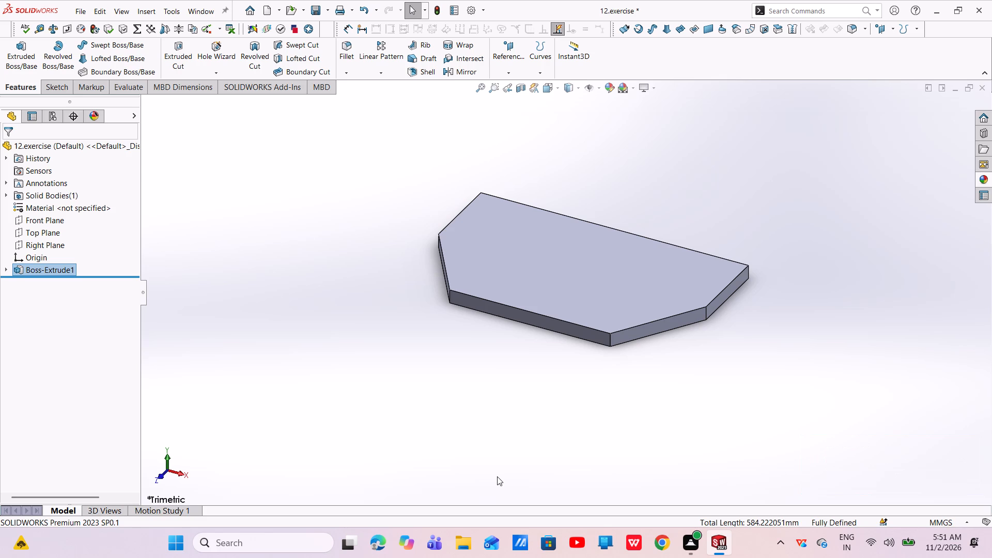
# Fillet the two vertical edges at the plate's rear corners with a symmetric 20 mm radius.
pyautogui.click(346, 47)
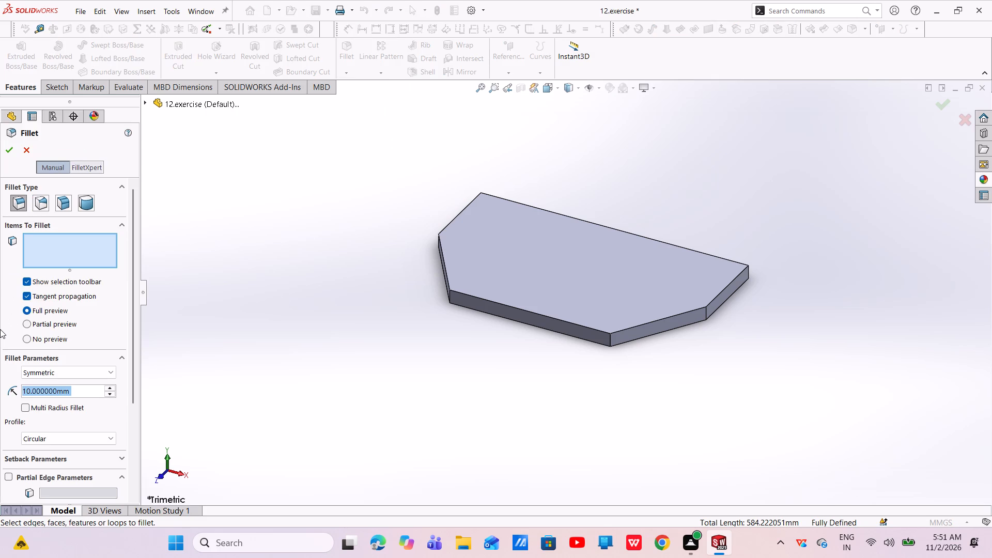
pyautogui.press('BackSpace')
pyautogui.write('20')
pyautogui.press('Return')
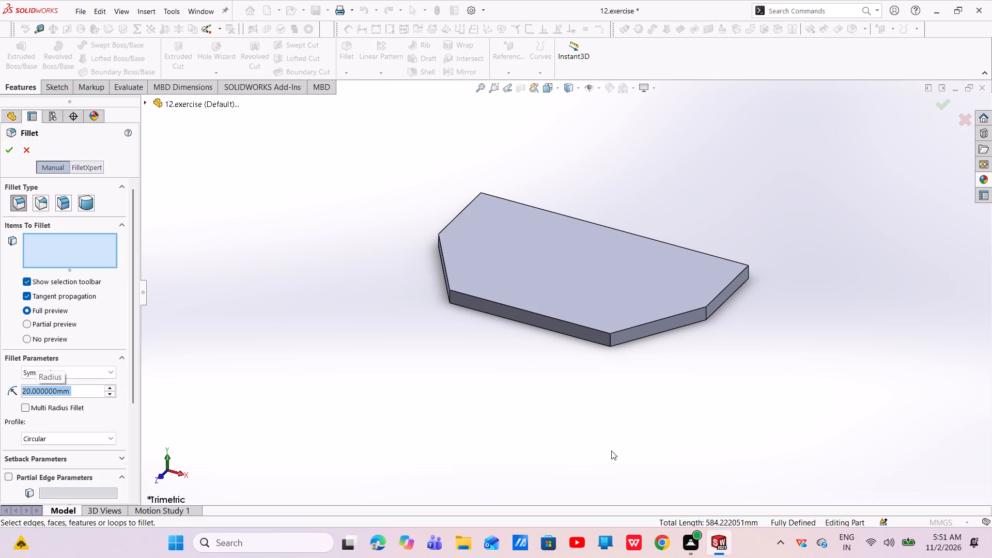
pyautogui.moveTo(679, 378); pyautogui.dragTo(588, 475, button='middle')
pyautogui.scroll(1, 588, 475)
pyautogui.scroll(-5, 625, 351)
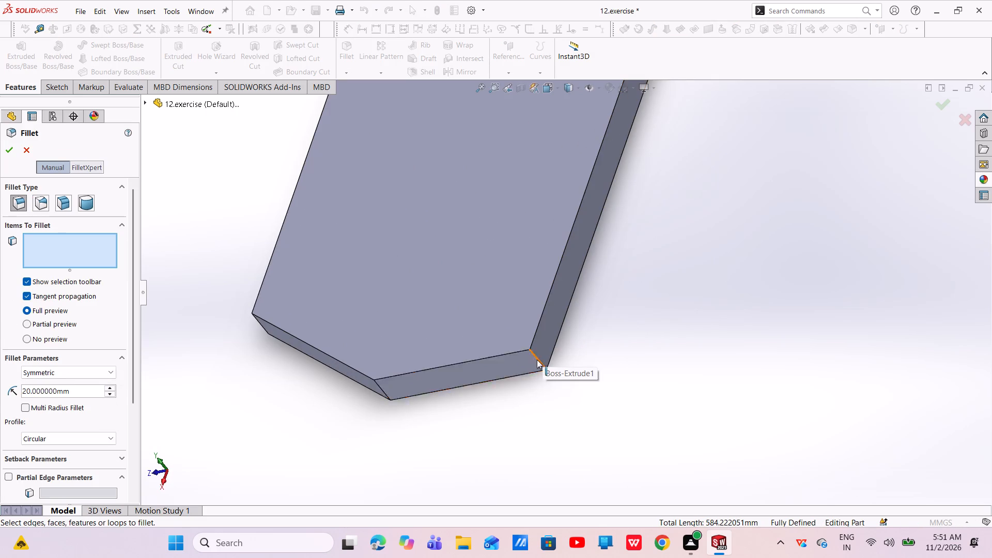
pyautogui.click(537, 360)
pyautogui.scroll(6, 556, 349)
pyautogui.moveTo(607, 227); pyautogui.dragTo(608, 402, button='middle')
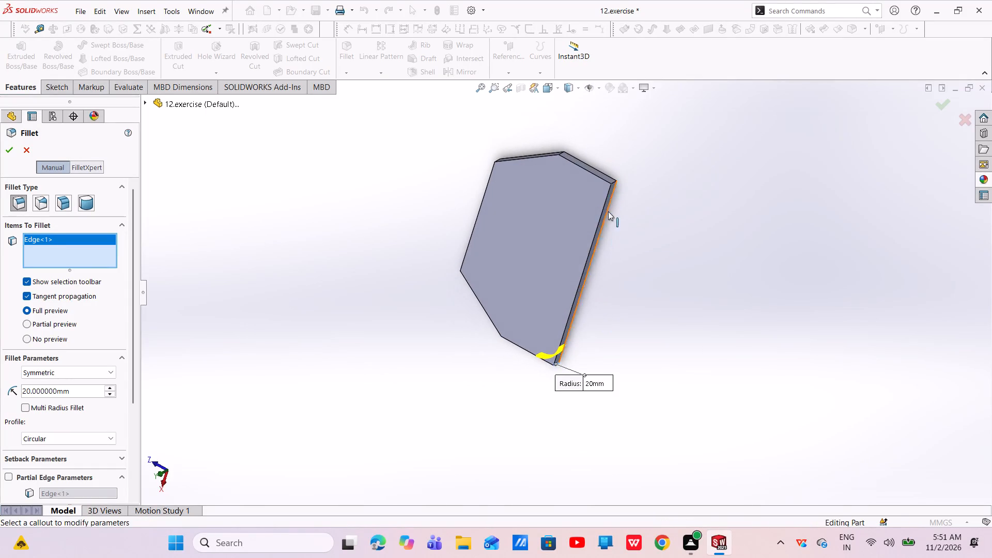
pyautogui.scroll(-7, 617, 193)
pyautogui.click(569, 221)
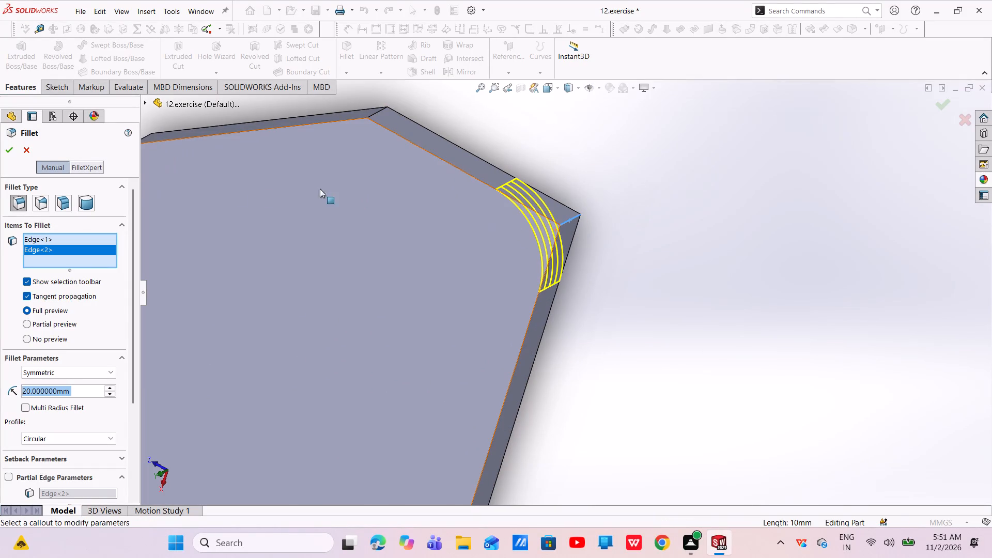
pyautogui.click(8, 149)
# Create a reference plane at 45° to one angled front-corner face, passing through that face's upper edge.
pyautogui.scroll(3, 520, 311)
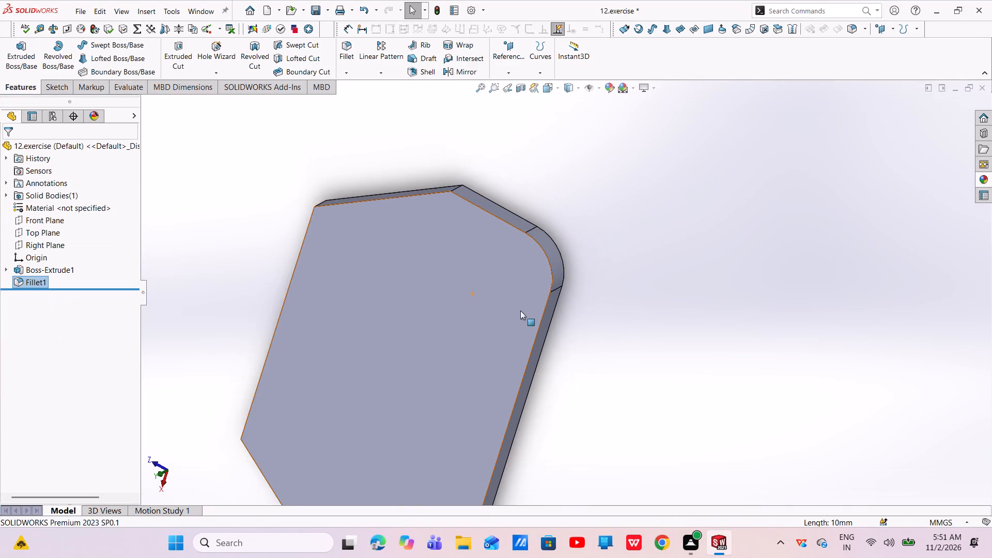
pyautogui.scroll(5, 520, 311)
pyautogui.moveTo(535, 337); pyautogui.dragTo(596, 284, button='middle')
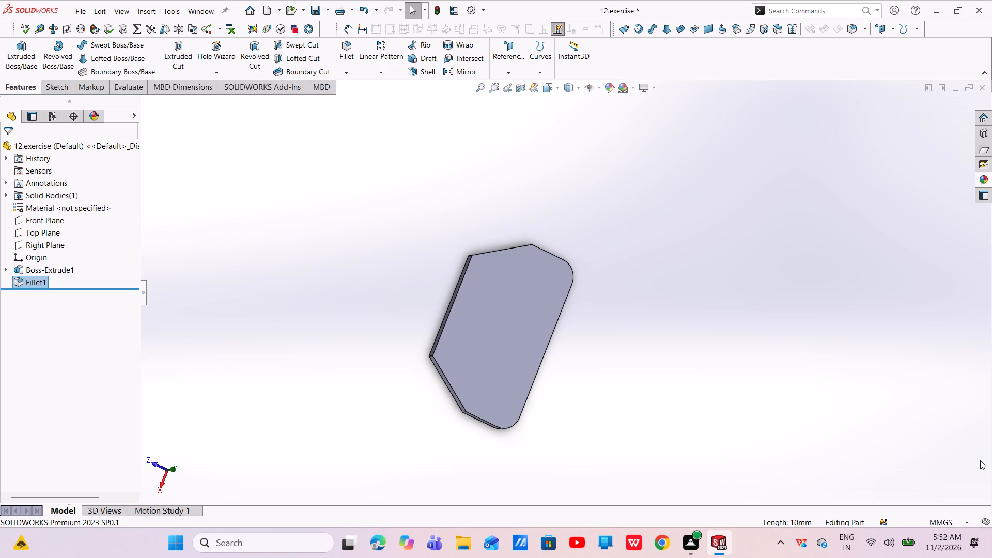
pyautogui.click(513, 67)
pyautogui.click(519, 84)
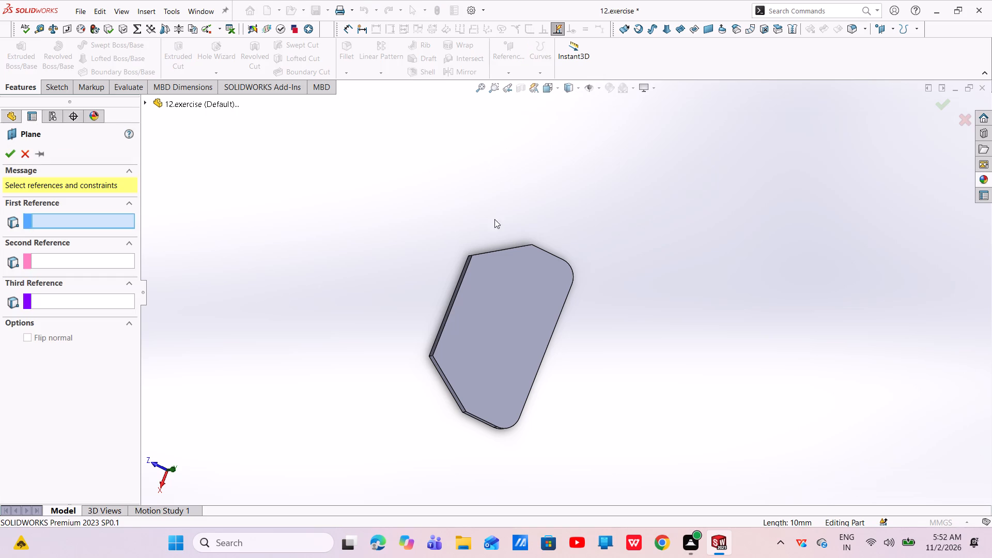
pyautogui.scroll(-5, 456, 389)
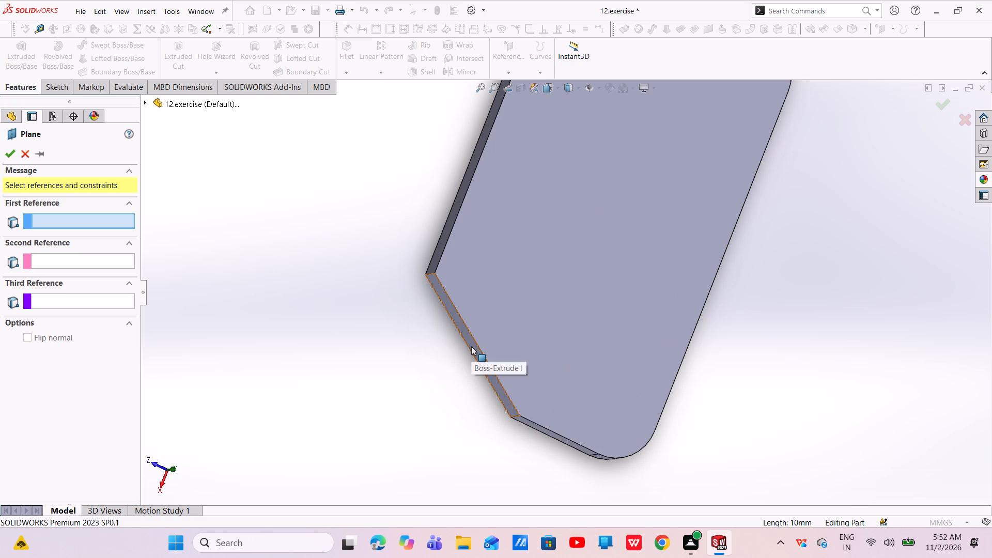
pyautogui.click(471, 346)
pyautogui.scroll(-6, 478, 342)
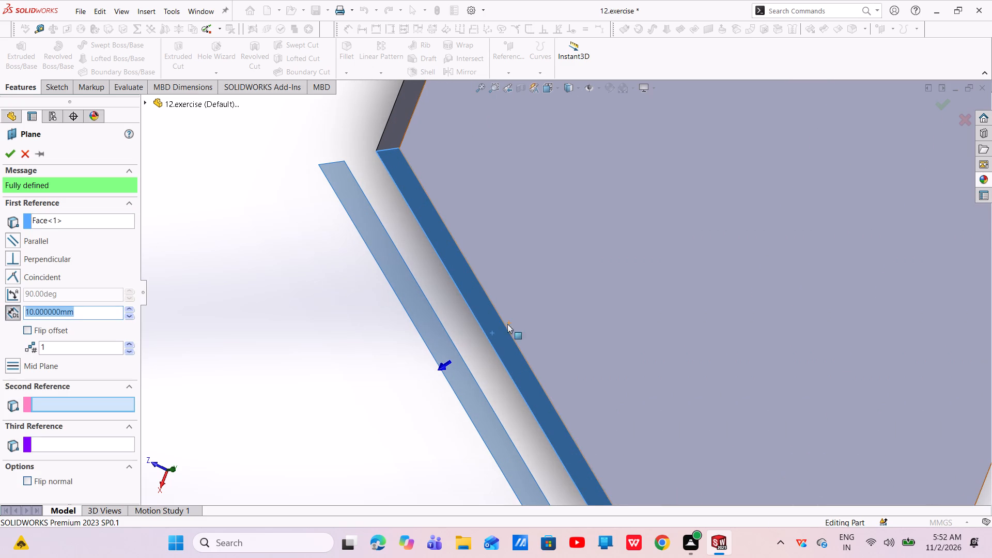
pyautogui.click(514, 315)
pyautogui.scroll(4, 443, 336)
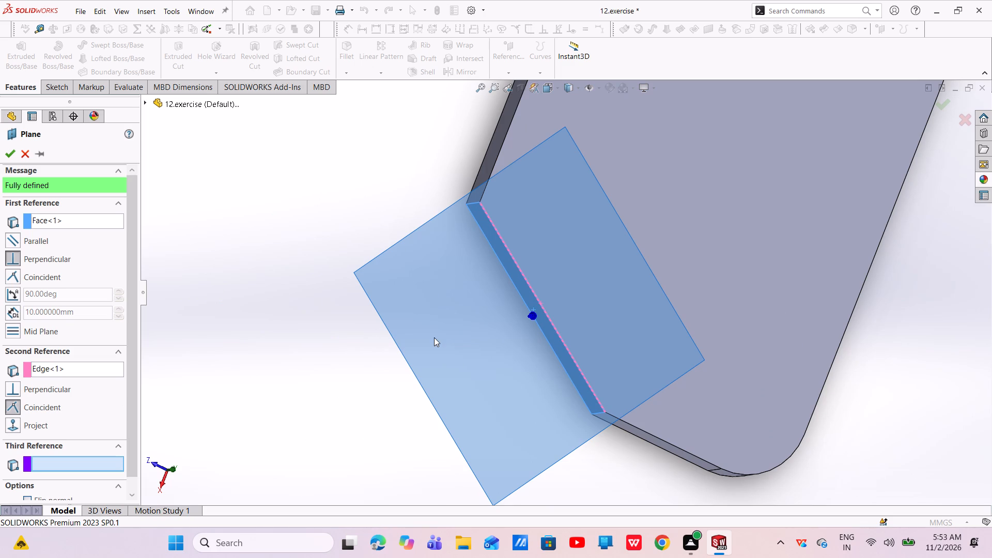
pyautogui.click(13, 297)
pyautogui.press('BackSpace')
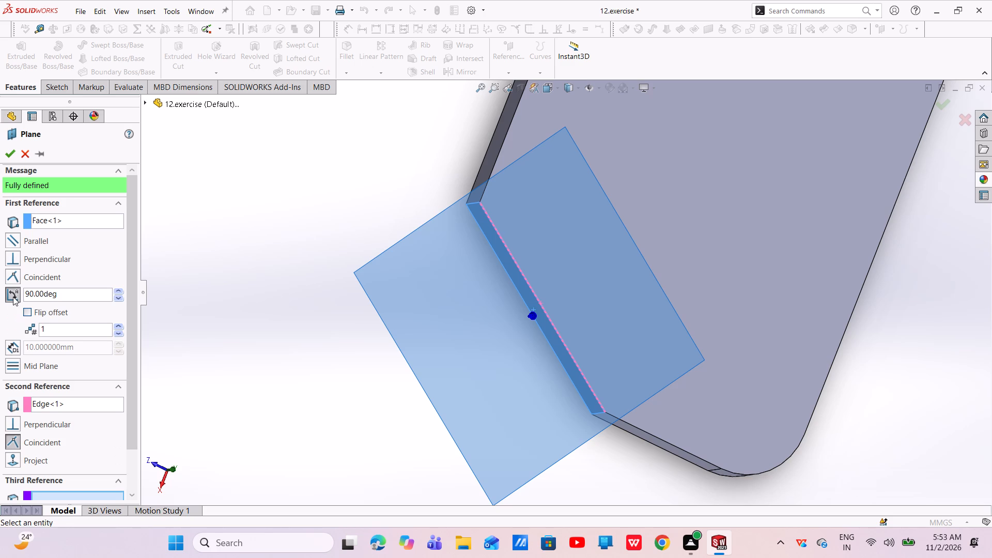
pyautogui.moveTo(59, 293); pyautogui.dragTo(14, 298)
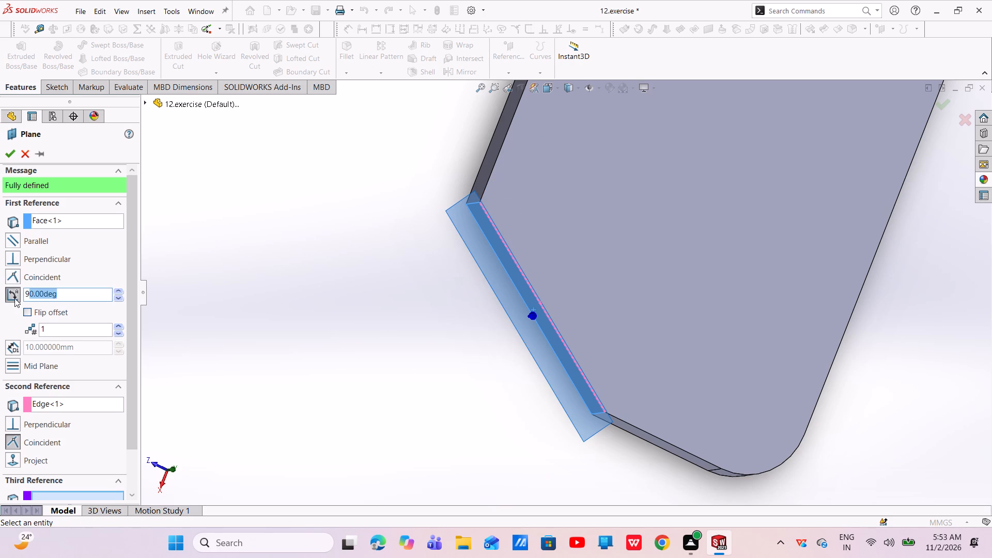
pyautogui.moveTo(14, 298); pyautogui.dragTo(7, 299)
pyautogui.press('BackSpace')
pyautogui.press('4')
pyautogui.press('5')
pyautogui.press('Return')
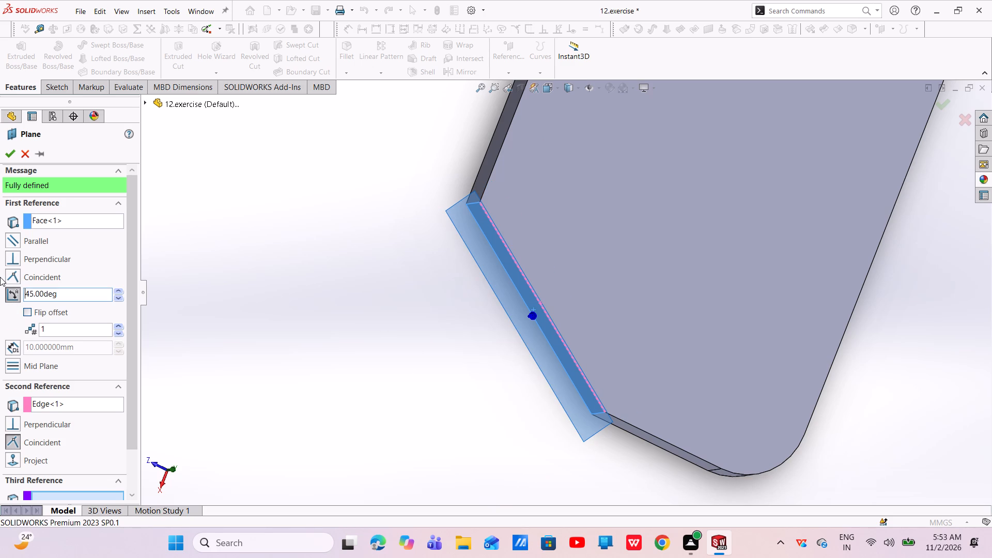
pyautogui.moveTo(450, 338); pyautogui.dragTo(607, 254, button='middle')
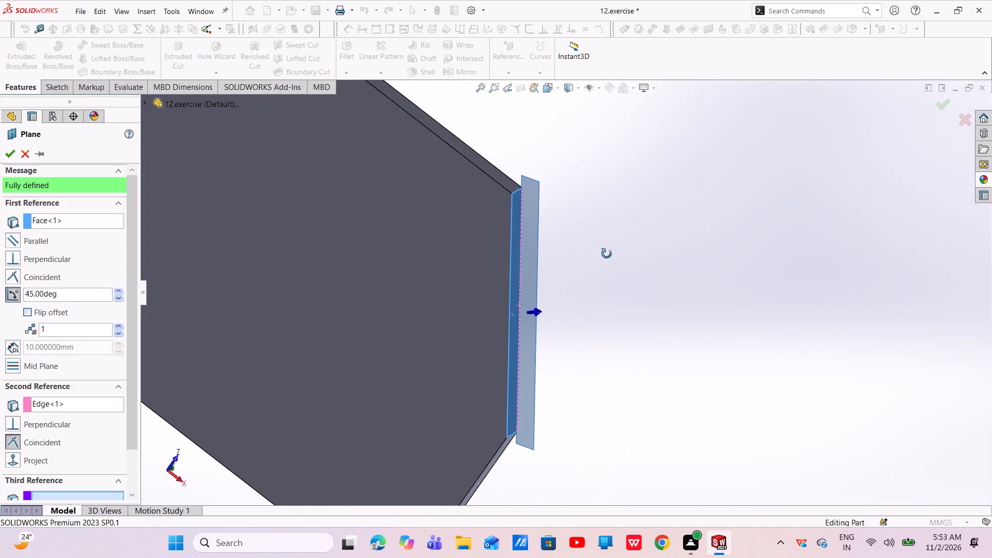
pyautogui.moveTo(607, 254); pyautogui.dragTo(557, 345, button='middle')
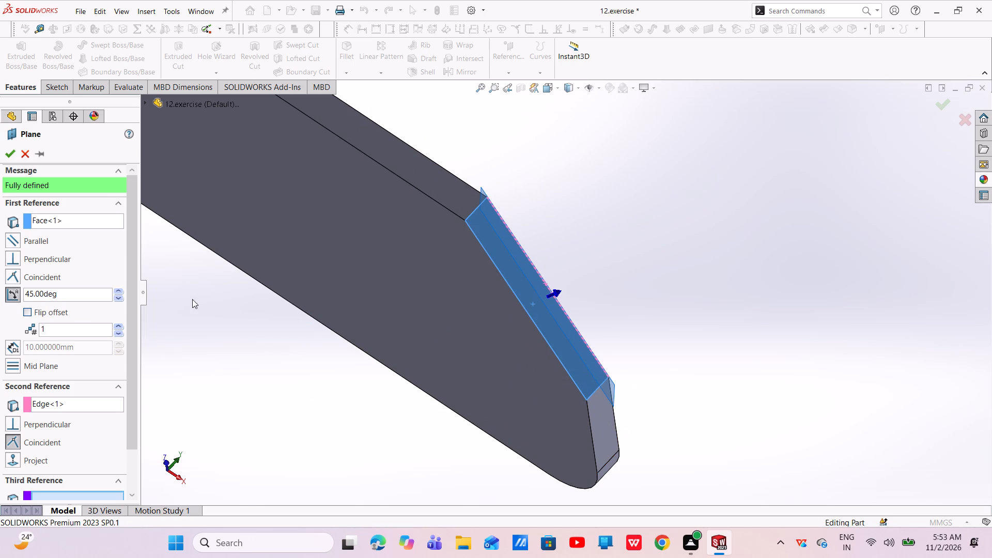
pyautogui.click(11, 150)
# Enlarge the displayed boundary of the new angled plane so it extends across the plate.
pyautogui.moveTo(373, 355); pyautogui.dragTo(311, 365, button='middle')
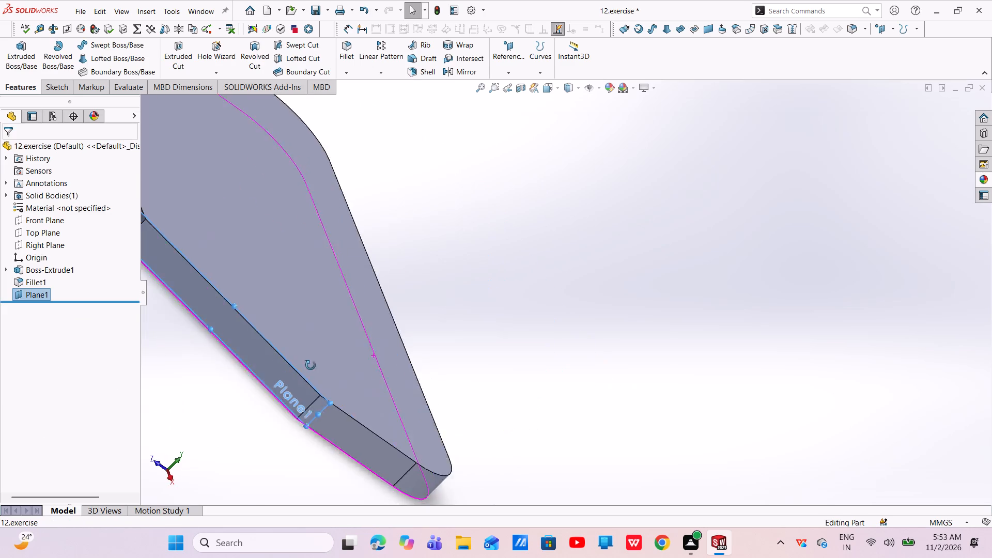
pyautogui.moveTo(311, 365); pyautogui.dragTo(304, 369, button='middle')
pyautogui.scroll(2, 283, 351)
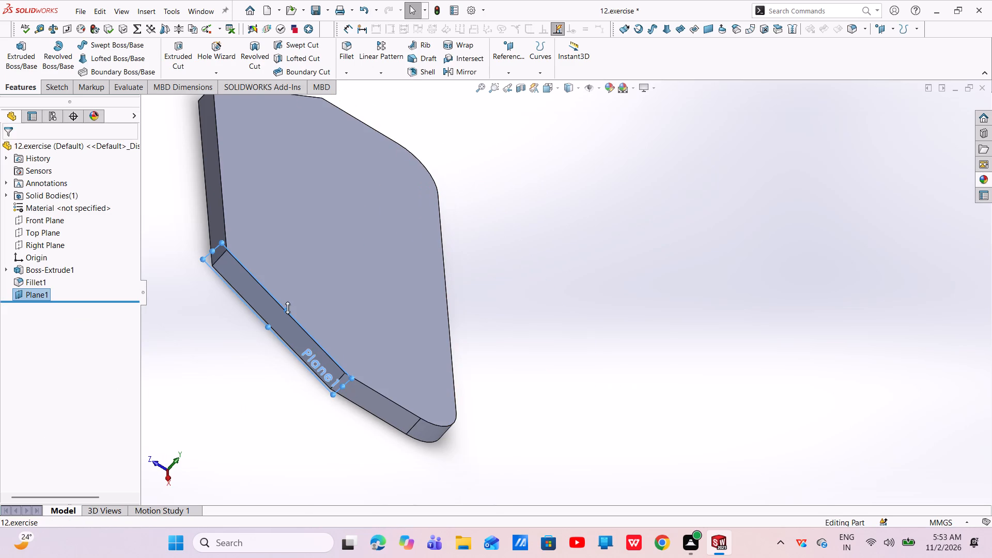
pyautogui.moveTo(287, 307); pyautogui.dragTo(422, 232)
pyautogui.moveTo(271, 324); pyautogui.dragTo(229, 374)
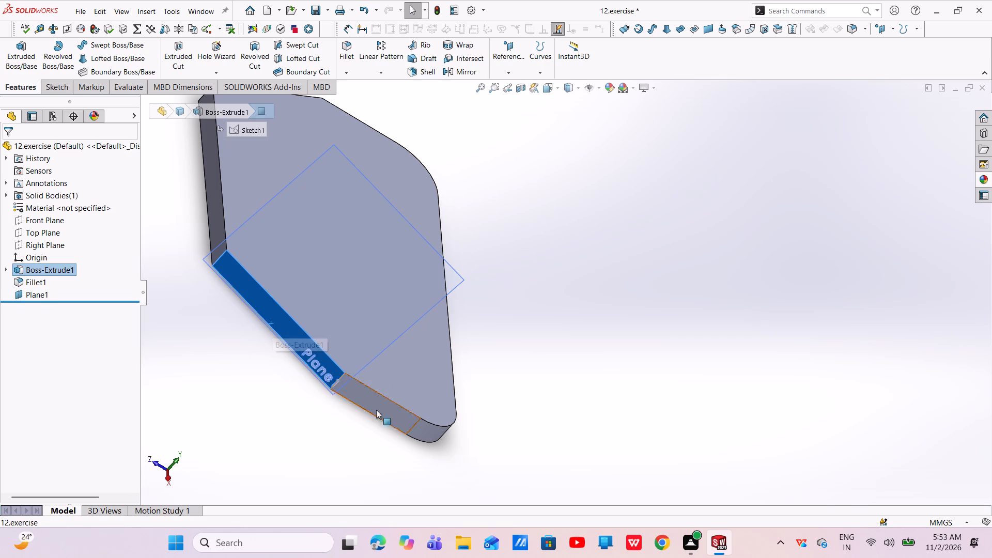
pyautogui.click(372, 414)
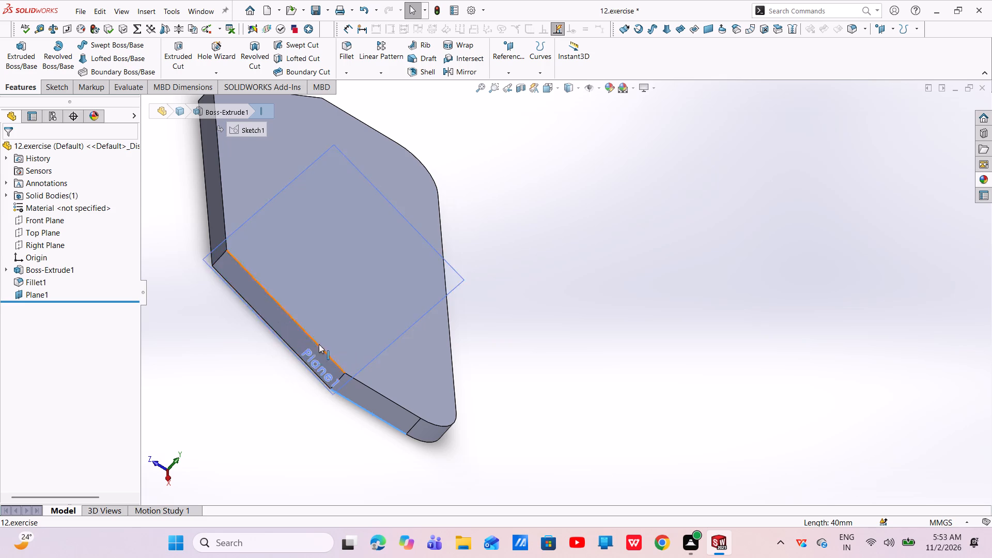
pyautogui.scroll(3, 319, 343)
pyautogui.click(460, 284)
pyautogui.click(555, 310)
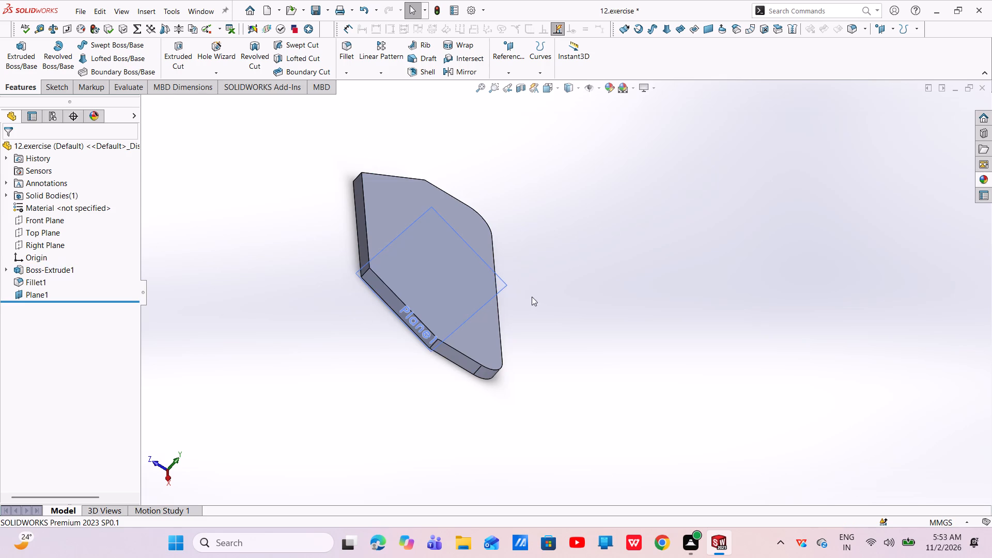
# Sketch a corner rectangle about 39 by 63 mm on the angled plane, starting at one end of the angled face's upper edge.
pyautogui.click(507, 284)
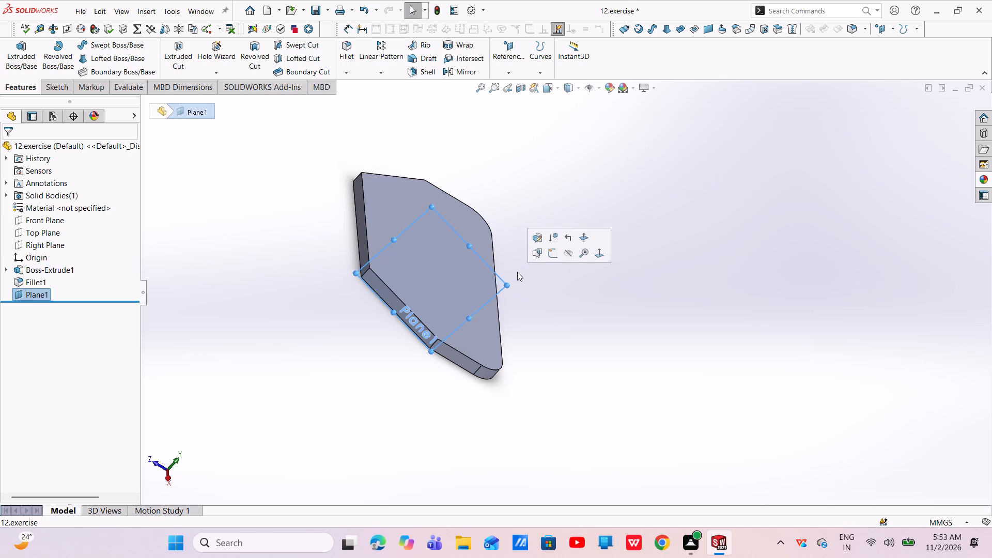
pyautogui.click(548, 253)
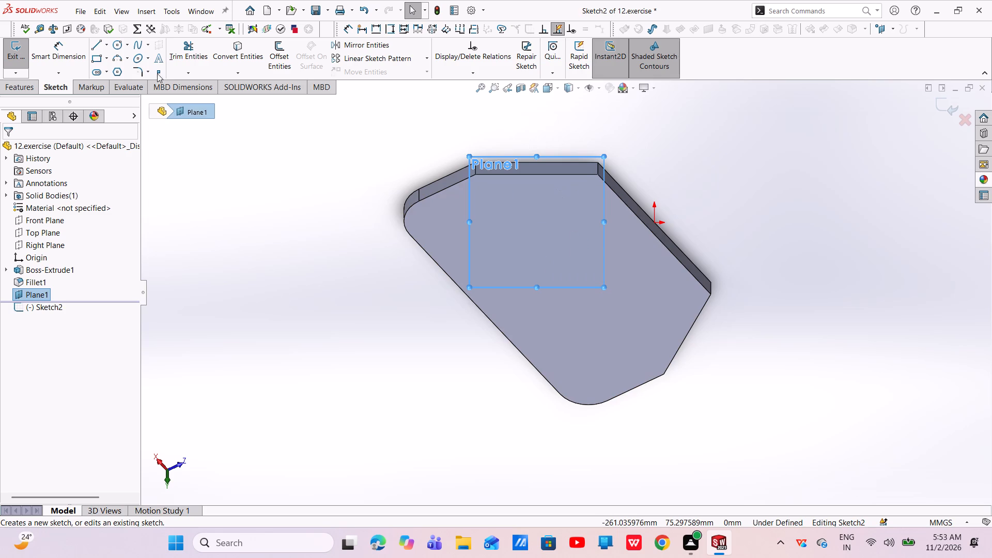
pyautogui.click(103, 56)
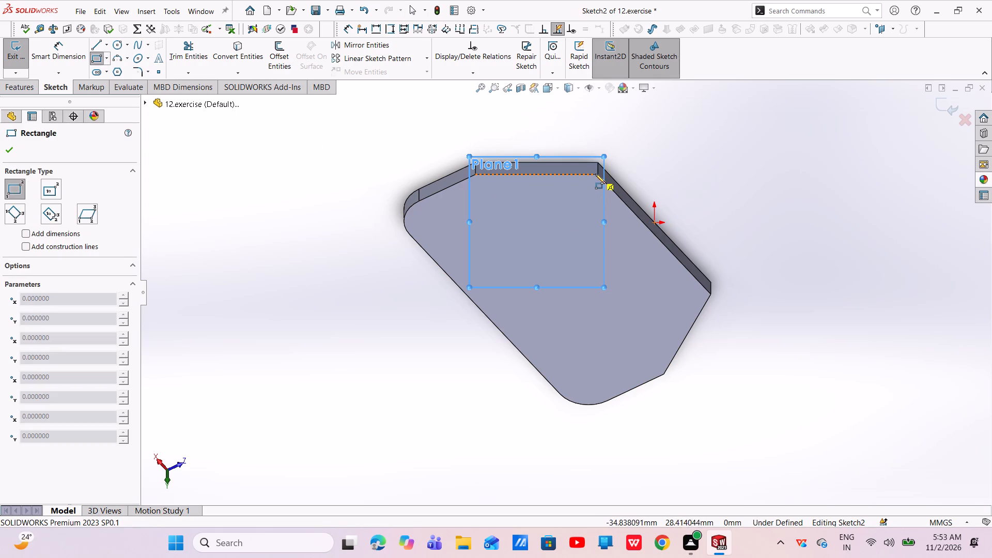
pyautogui.click(596, 176)
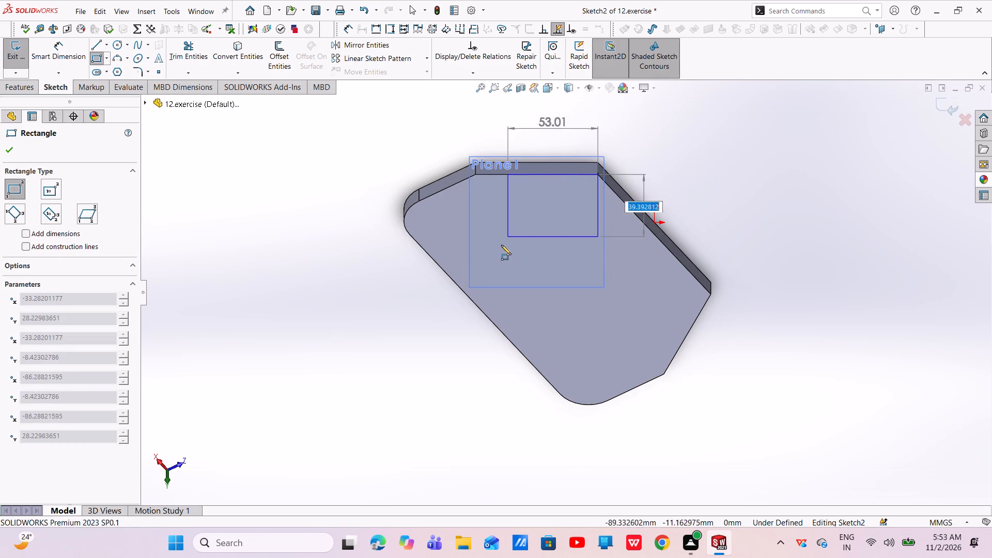
pyautogui.click(531, 281)
pyautogui.rightClick(531, 281)
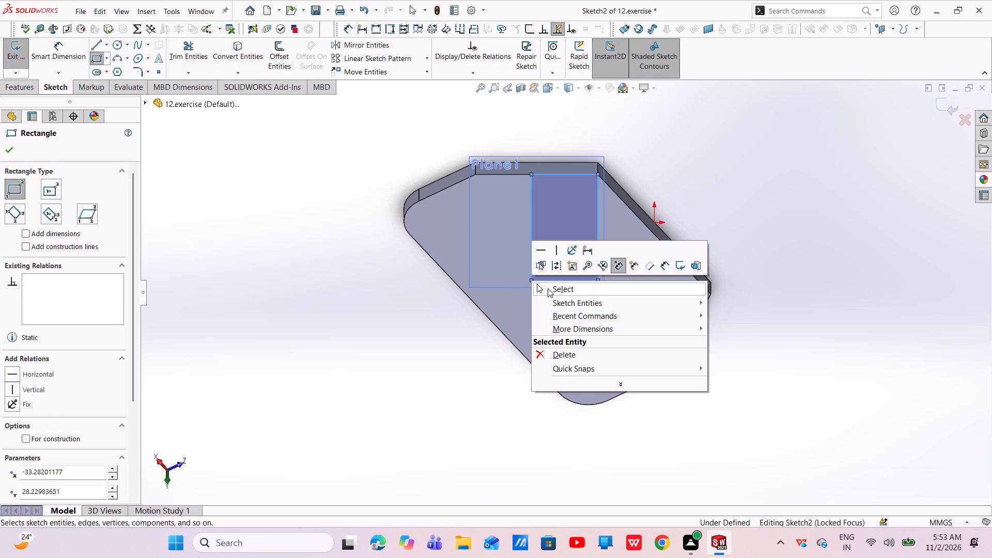
pyautogui.click(550, 291)
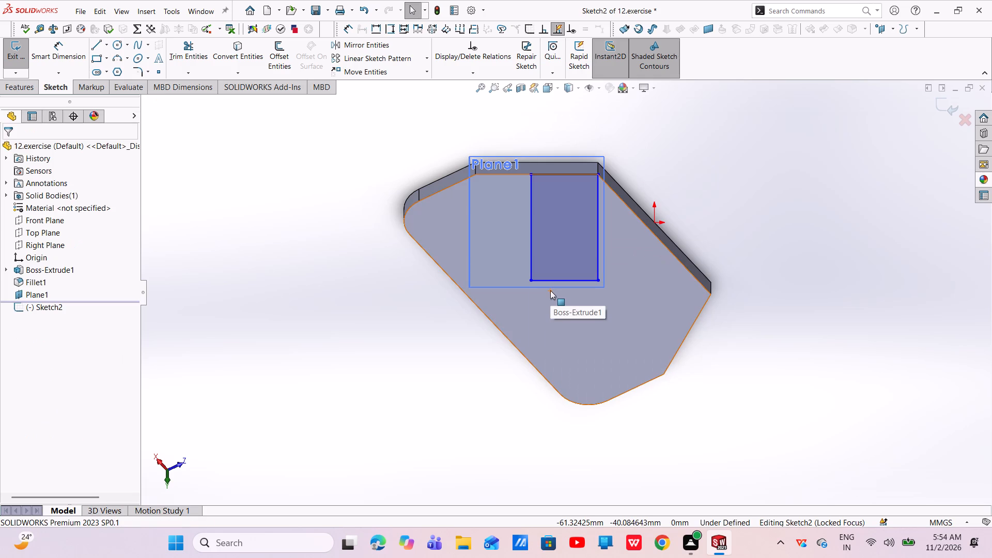
# Make the rectangle's second corner on the plate edge coincident with the far end vertex of that edge.
pyautogui.scroll(-4, 508, 190)
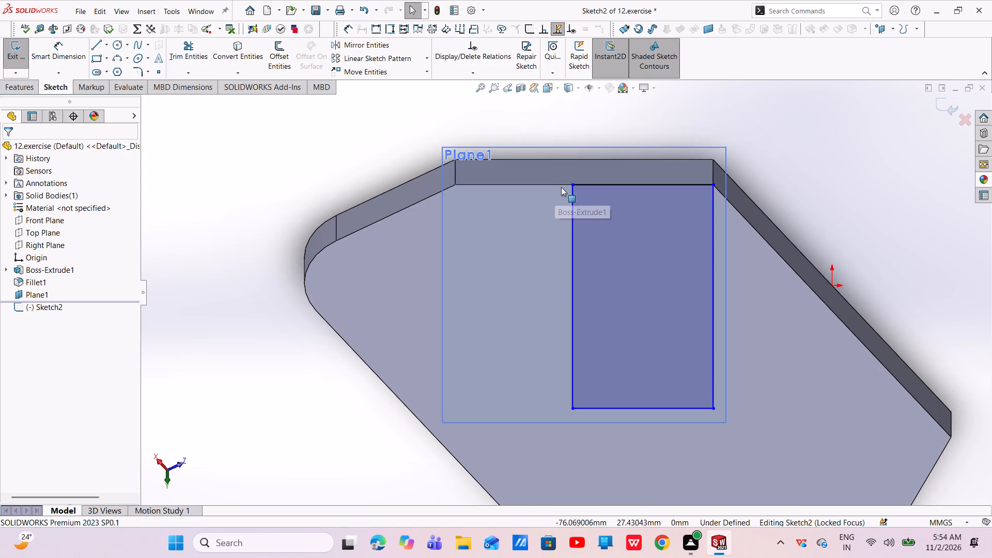
pyautogui.click(571, 184)
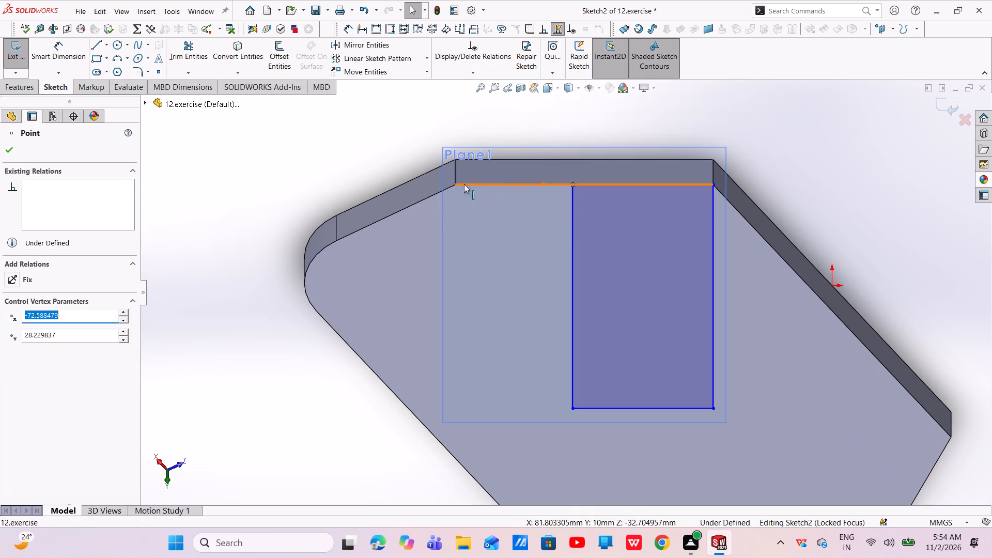
pyautogui.keyDown('ctrl'); pyautogui.click(456, 185); pyautogui.keyUp('ctrl')
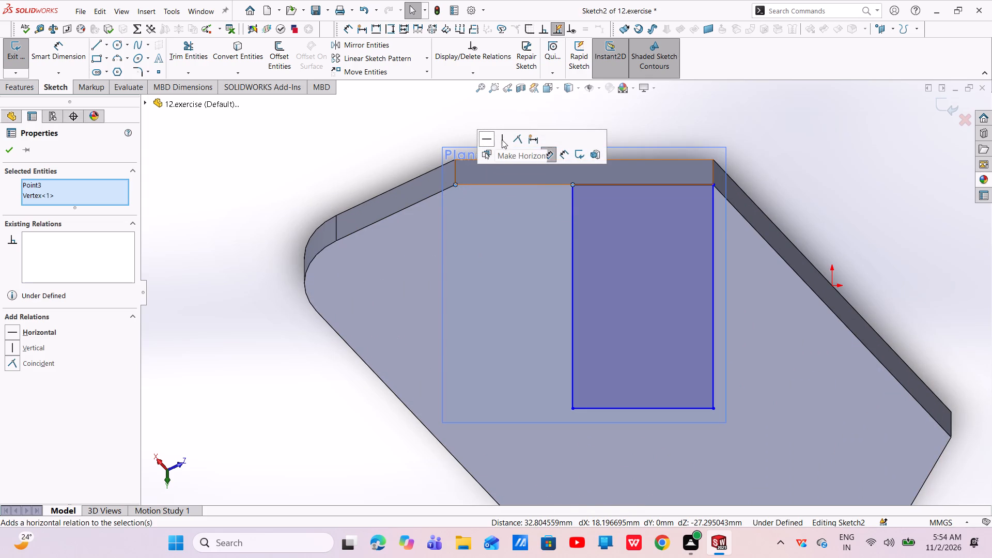
pyautogui.click(514, 140)
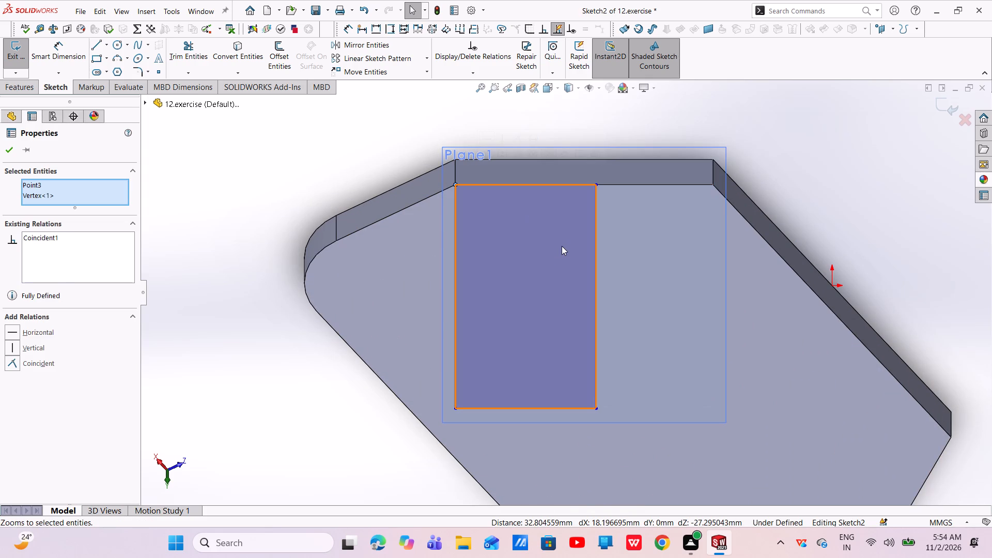
pyautogui.press('Escape')
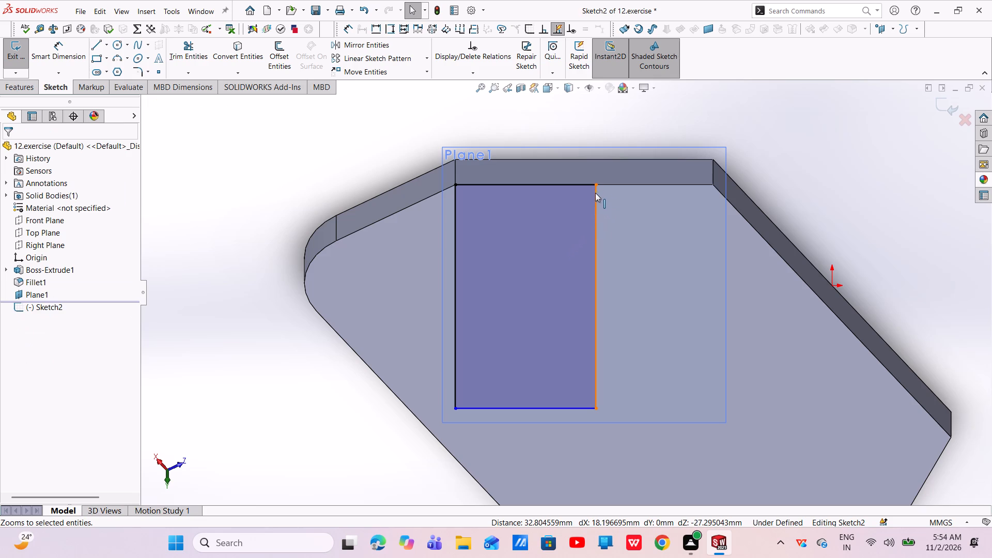
# Widen the rectangle by moving its free side close to the other end of the plate edge.
pyautogui.moveTo(594, 200); pyautogui.dragTo(643, 212)
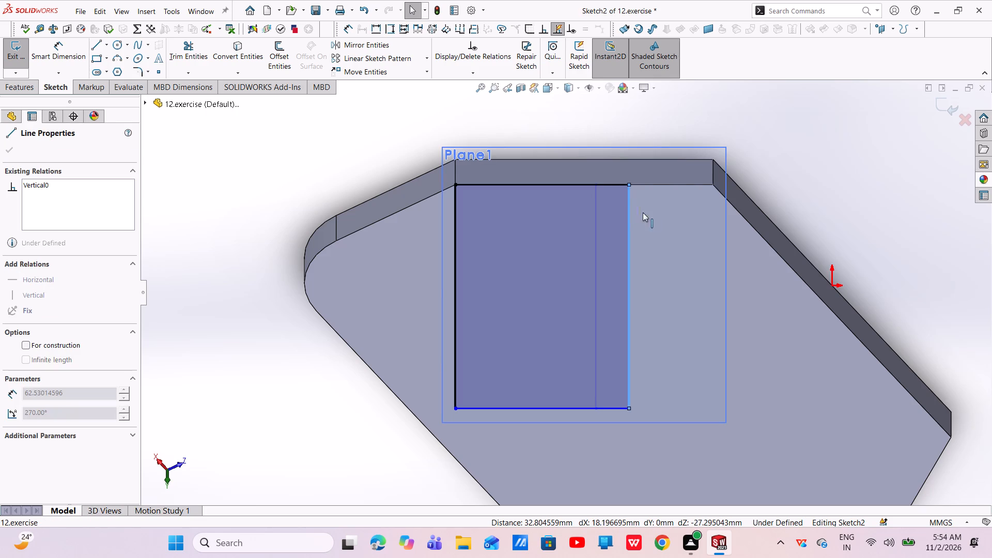
pyautogui.moveTo(643, 212); pyautogui.dragTo(712, 249)
pyautogui.press('Escape')
# Make the rectangle's free corner on the plate edge coincident with the vertex at the near end of that edge.
pyautogui.scroll(-5, 724, 189)
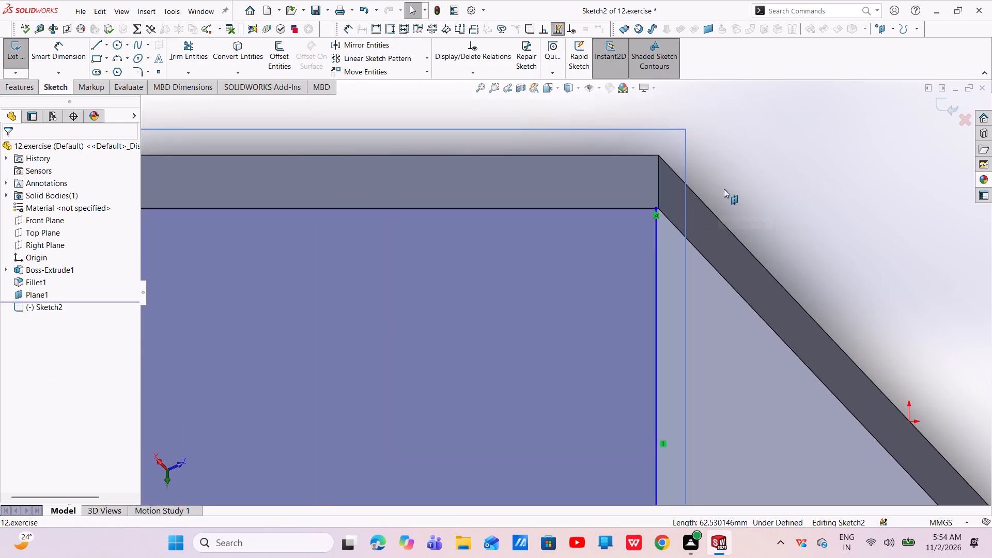
pyautogui.click(632, 218)
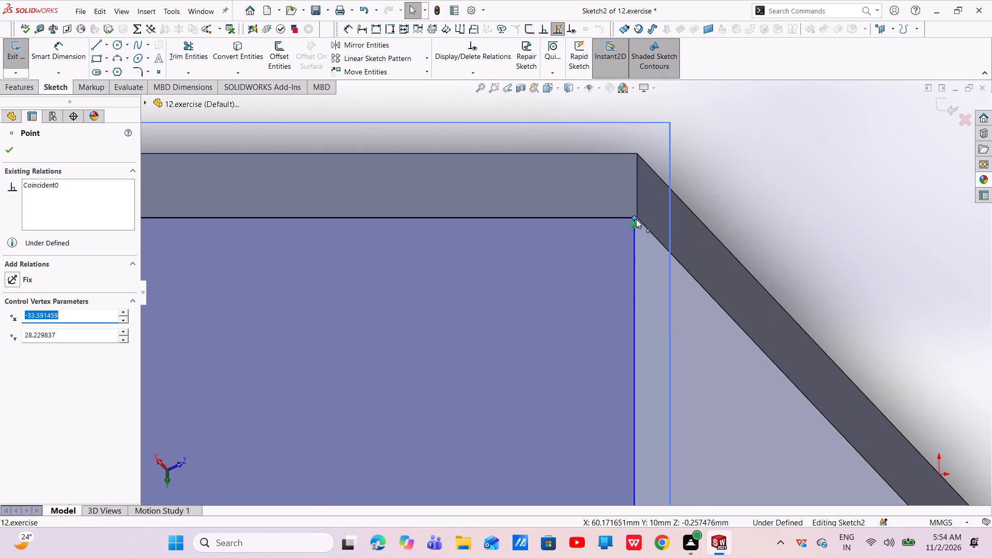
pyautogui.keyDown('ctrl'); pyautogui.click(638, 217); pyautogui.keyUp('ctrl')
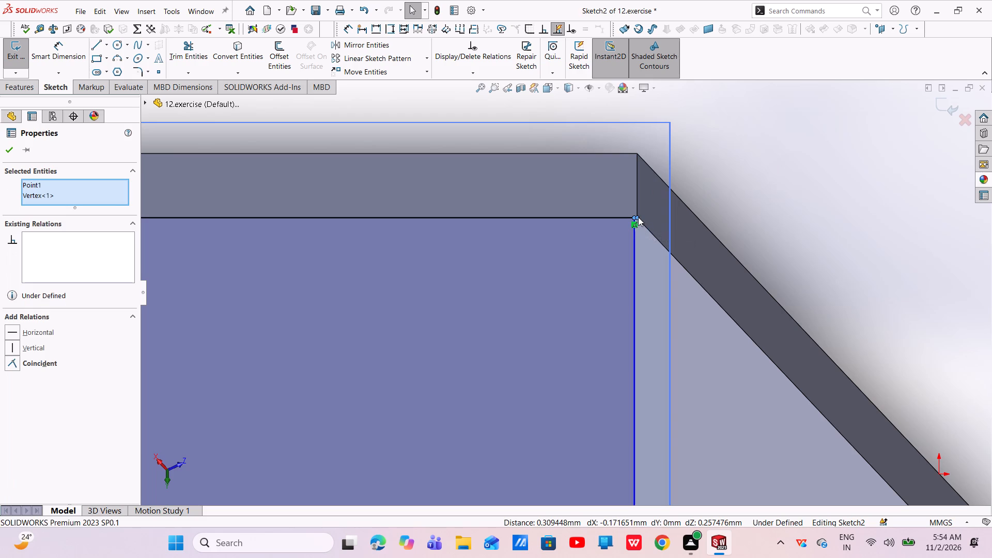
pyautogui.click(694, 174)
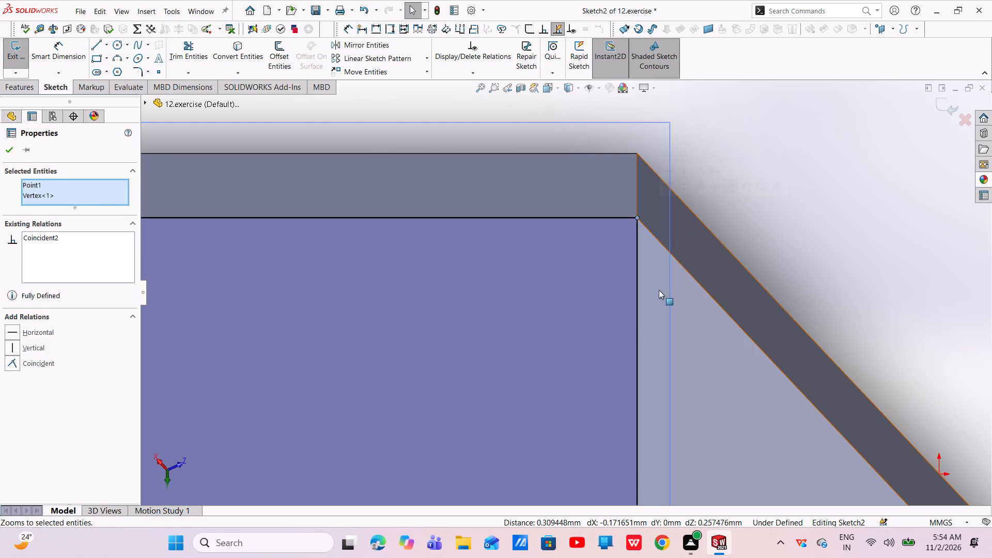
pyautogui.press('Escape')
# Dimension the rectangle's side running away from the plate edge and set it to 80 mm.
pyautogui.scroll(7, 641, 298)
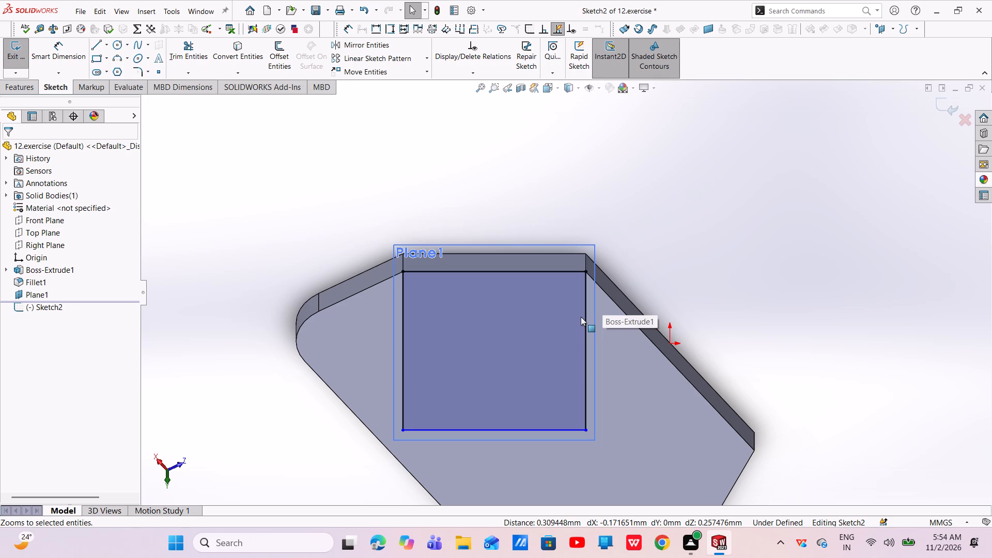
pyautogui.click(63, 62)
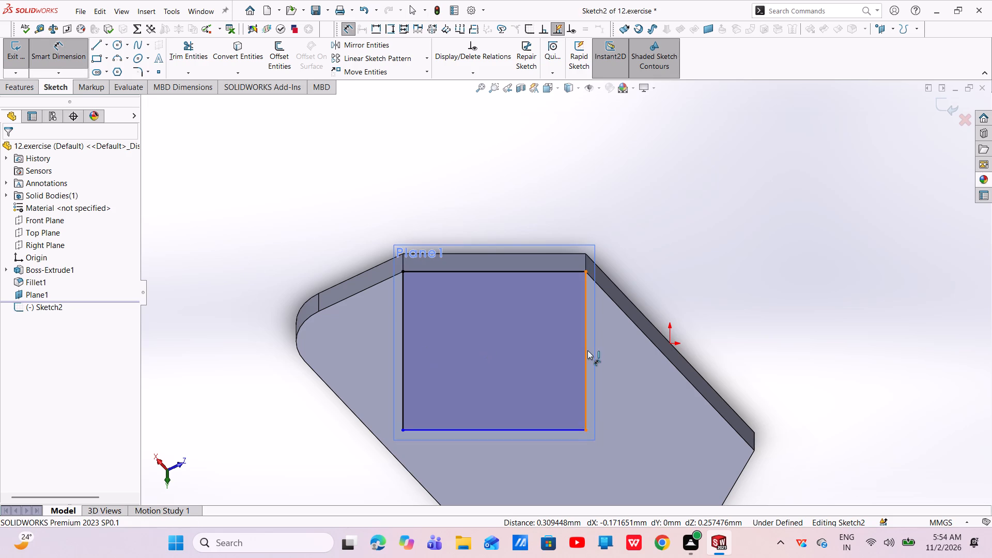
pyautogui.click(584, 353)
pyautogui.click(755, 340)
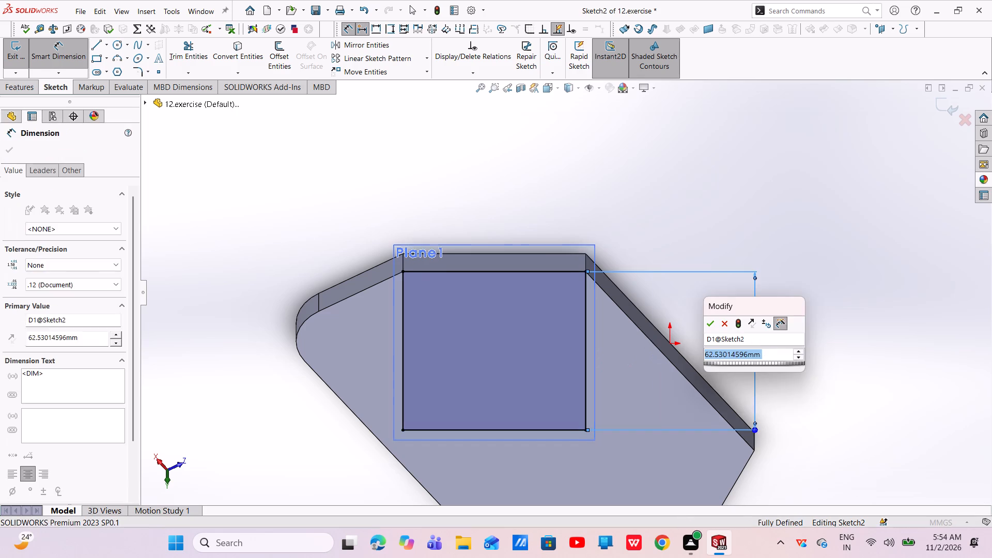
pyautogui.press('BackSpace')
pyautogui.write('80')
pyautogui.press('Return')
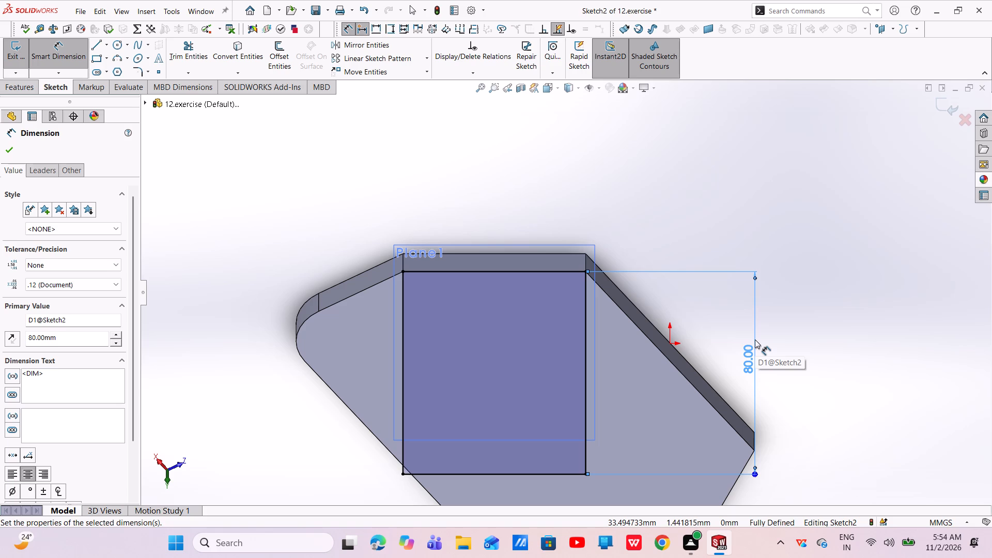
pyautogui.click(3, 148)
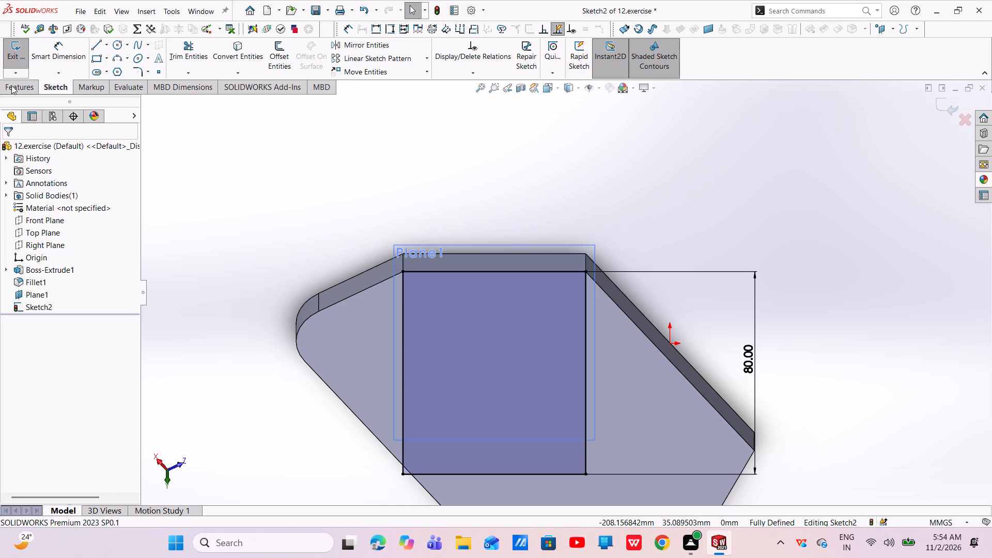
# Extrude the rectangle as a boss with the Up To Surface end condition, ending at the base plate's upper face.
pyautogui.click(11, 82)
pyautogui.click(10, 66)
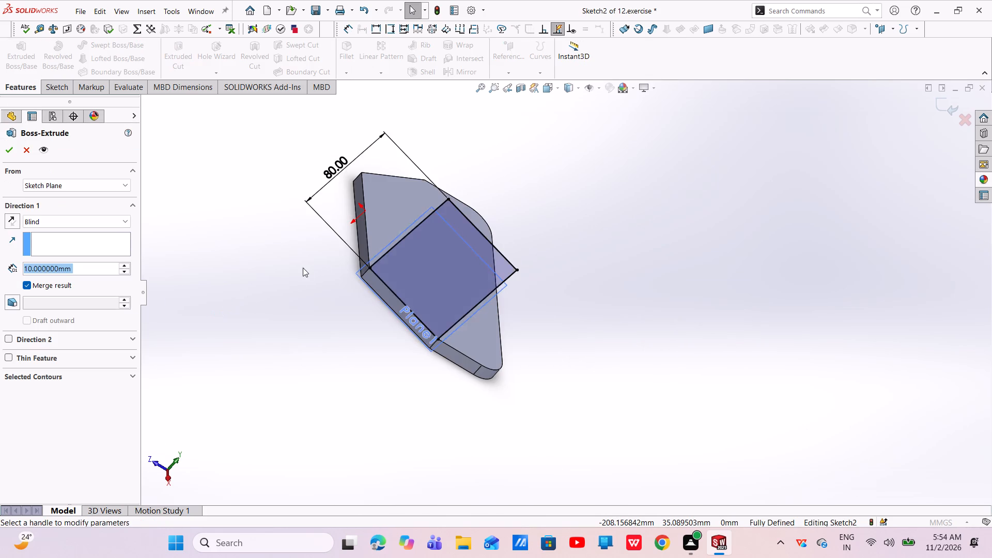
pyautogui.click(42, 221)
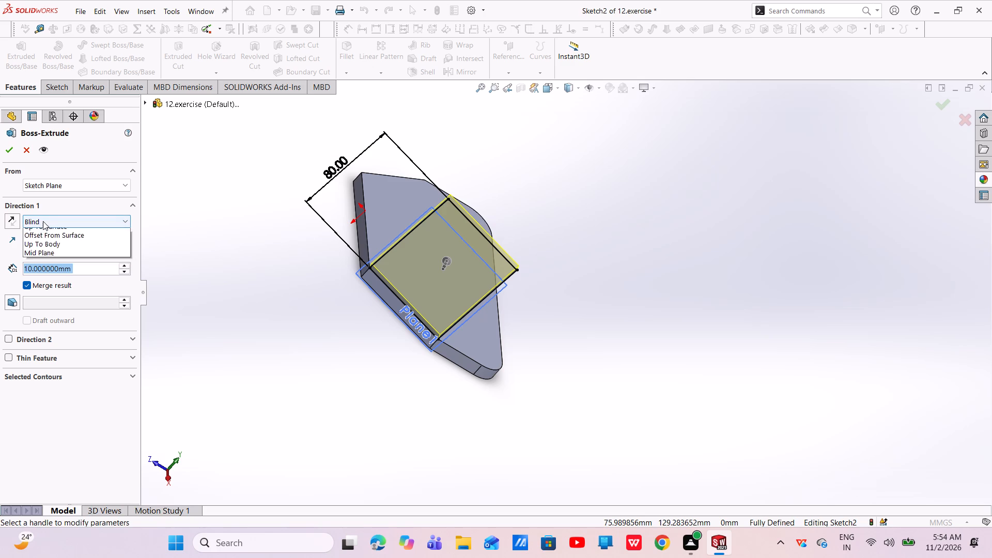
pyautogui.click(47, 261)
pyautogui.moveTo(183, 298); pyautogui.dragTo(94, 295, button='middle')
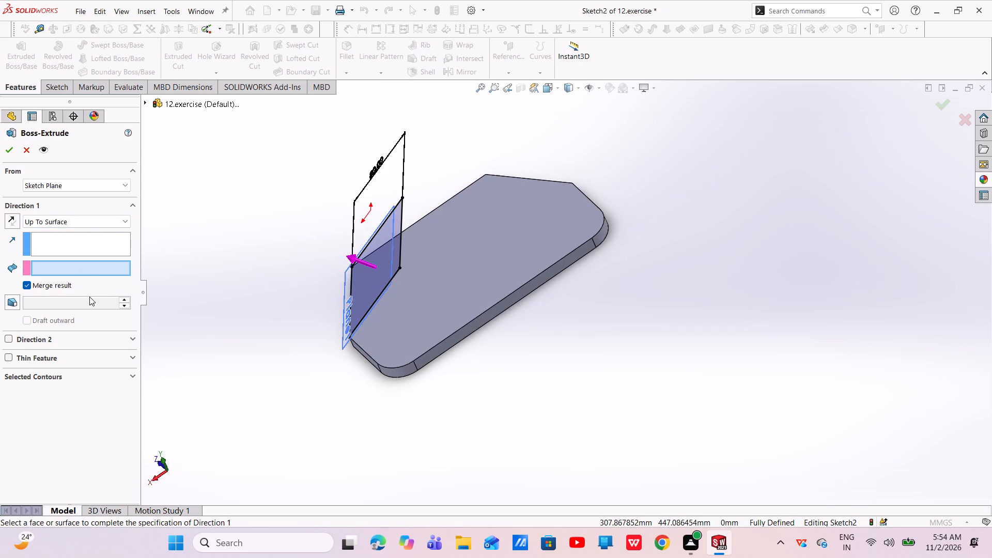
pyautogui.click(437, 284)
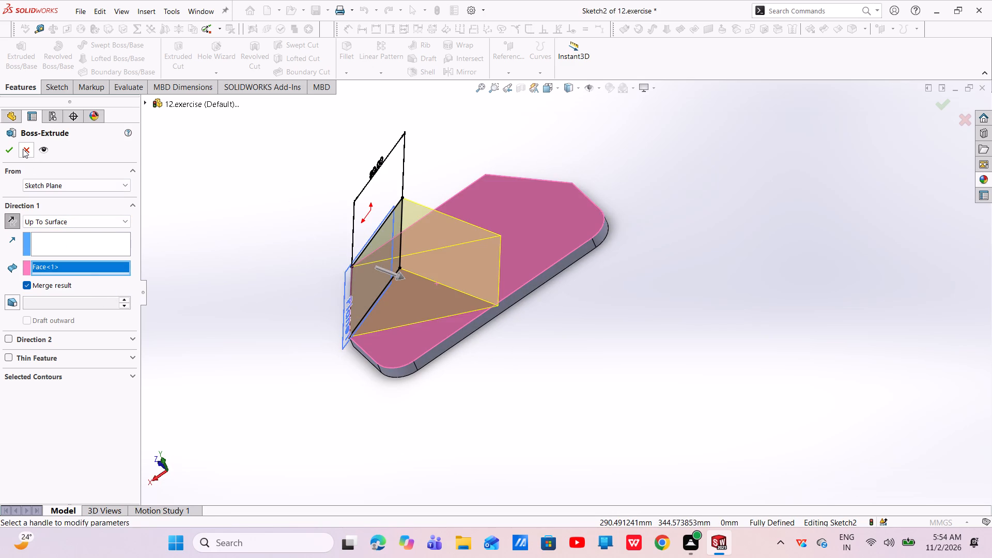
pyautogui.click(11, 148)
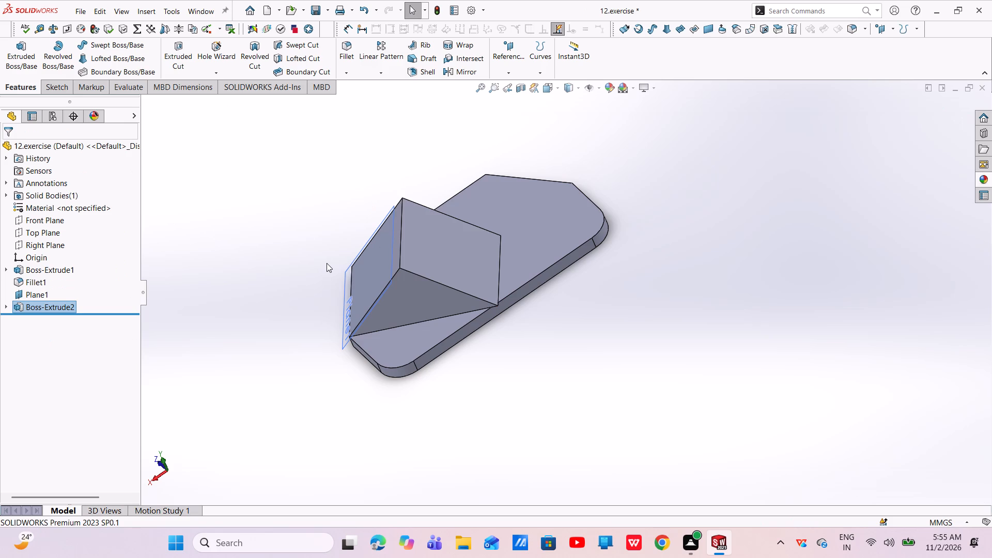
# Hide the angled reference plane Plane1.
pyautogui.click(40, 289)
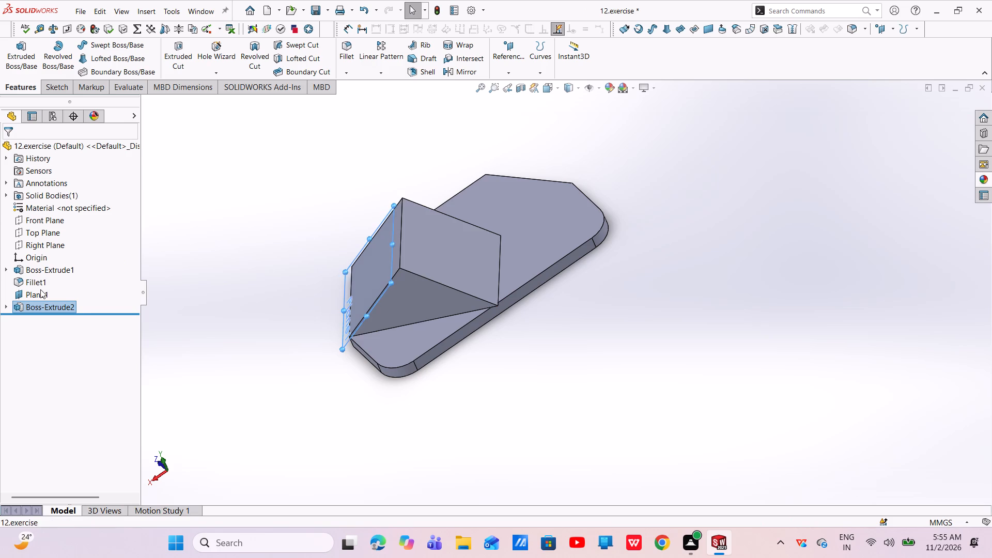
pyautogui.click(64, 275)
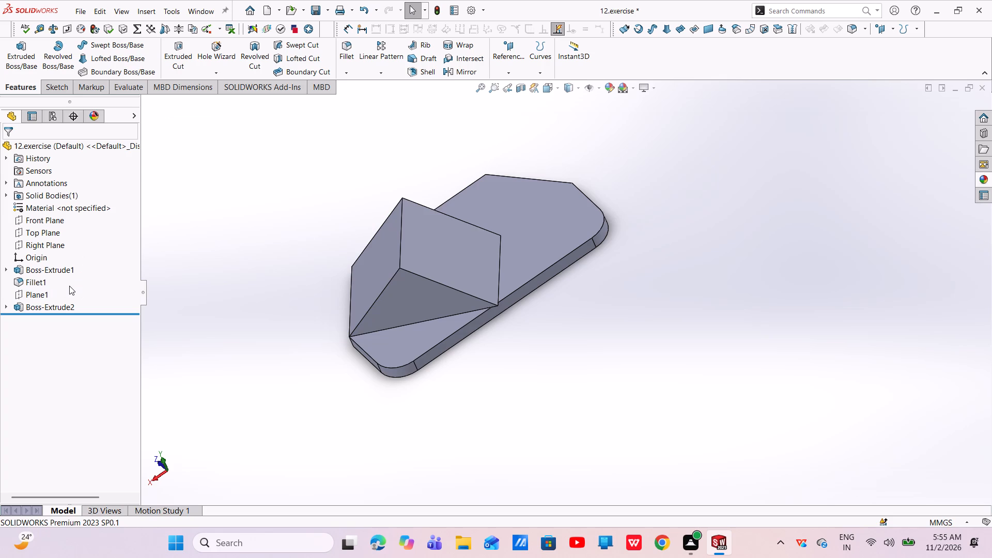
# Fillet the two 80 mm edges at the free corners of the angled block with a 10 mm radius.
pyautogui.click(342, 49)
pyautogui.press('BackSpace')
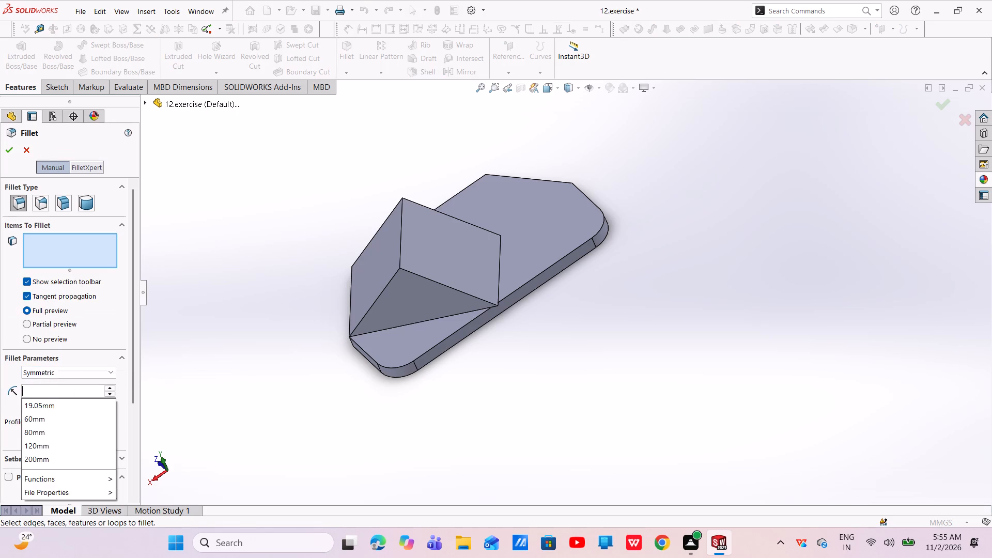
pyautogui.write('10')
pyautogui.press('Return')
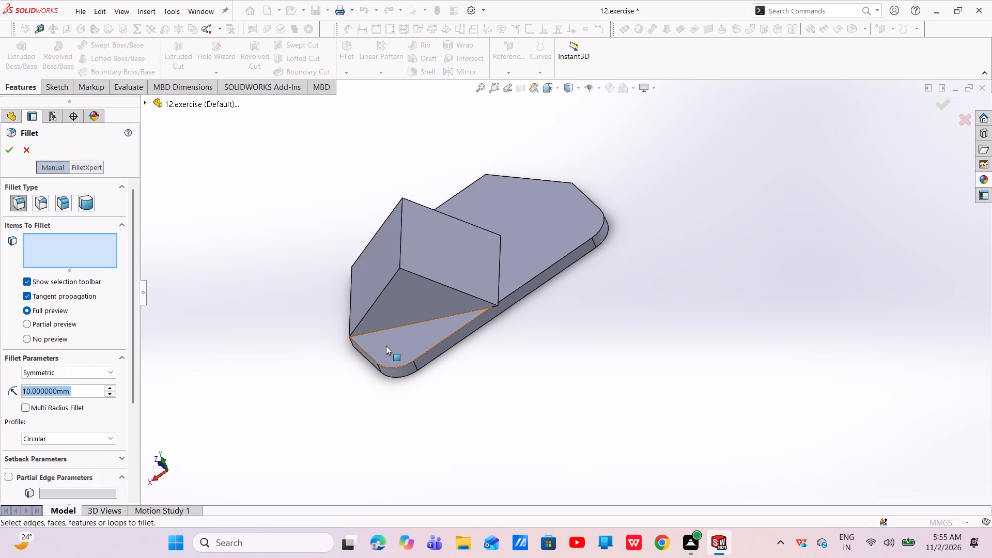
pyautogui.moveTo(391, 326); pyautogui.dragTo(440, 273, button='middle')
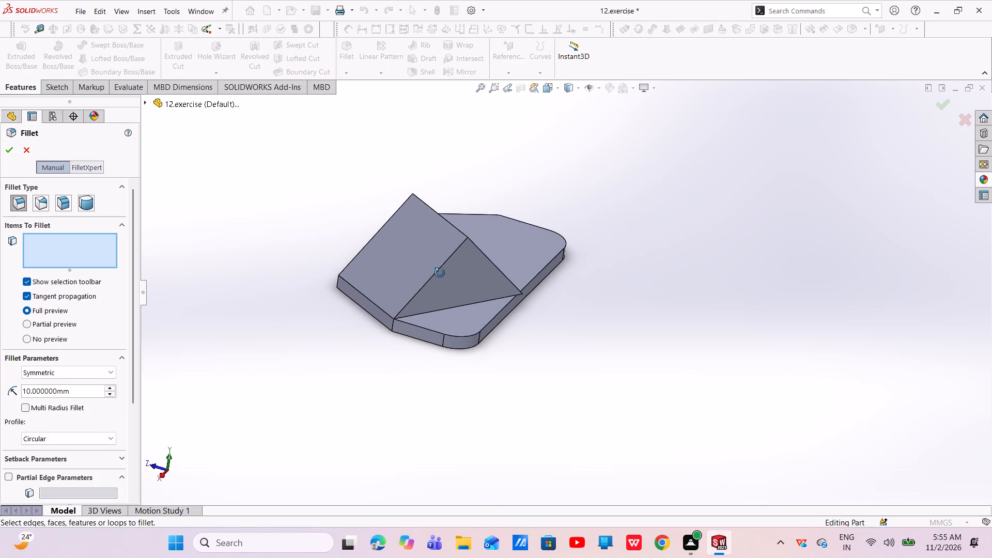
pyautogui.moveTo(440, 273); pyautogui.dragTo(403, 278, button='middle')
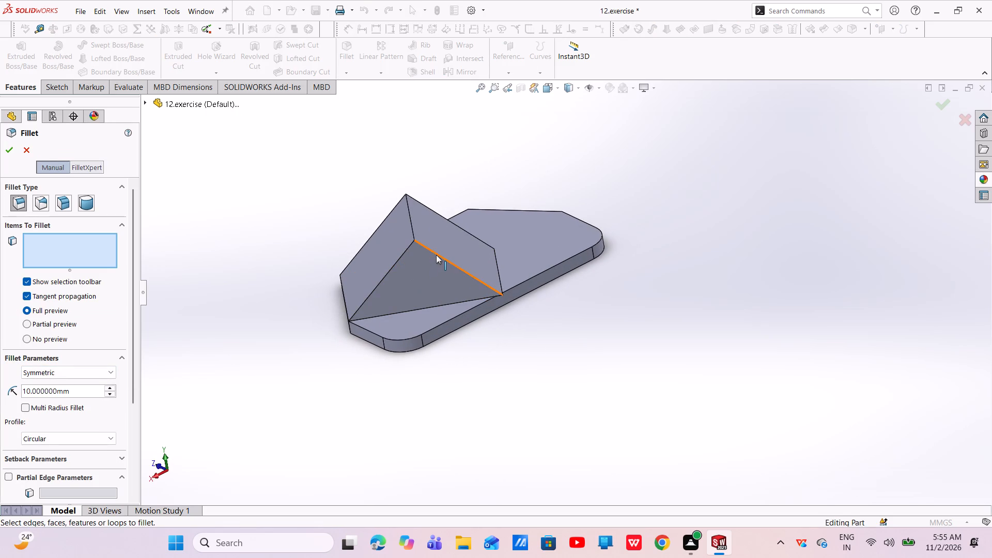
pyautogui.click(436, 254)
pyautogui.moveTo(443, 249); pyautogui.dragTo(411, 340, button='middle')
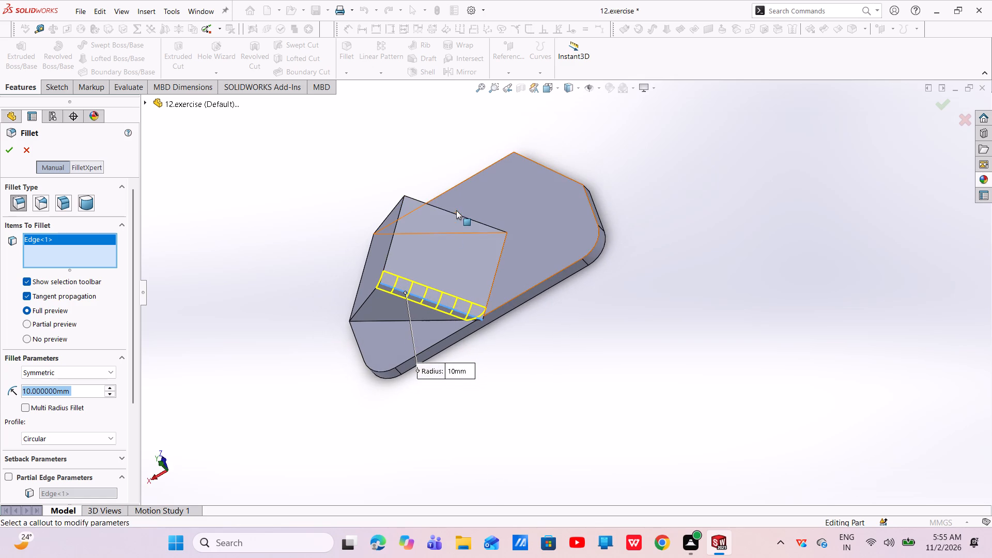
pyautogui.click(453, 214)
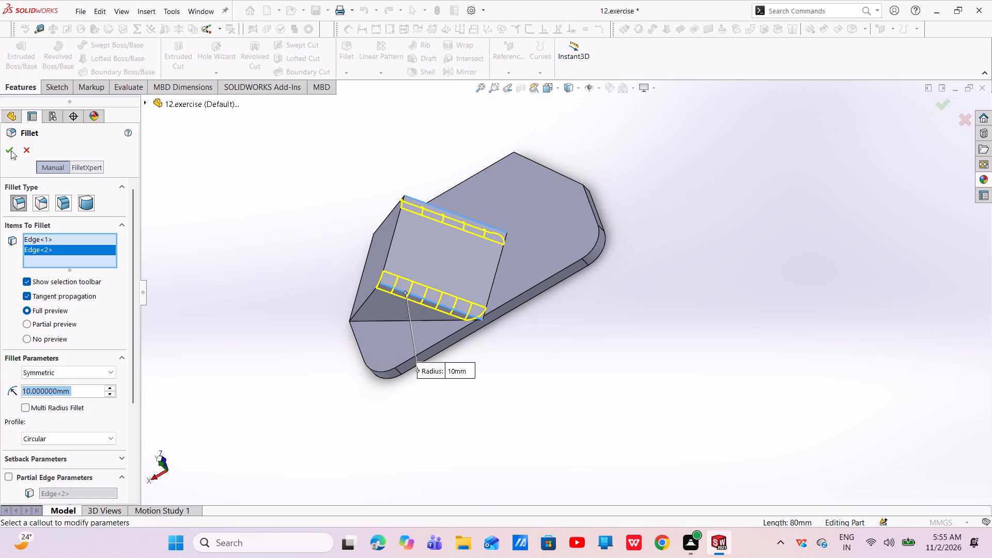
pyautogui.click(6, 148)
# Start a sketch on the block's angled face and draw a circle about 12 mm in diameter inside one rounded corner.
pyautogui.scroll(-3, 450, 281)
pyautogui.scroll(2, 450, 278)
pyautogui.moveTo(438, 275); pyautogui.dragTo(505, 210, button='middle')
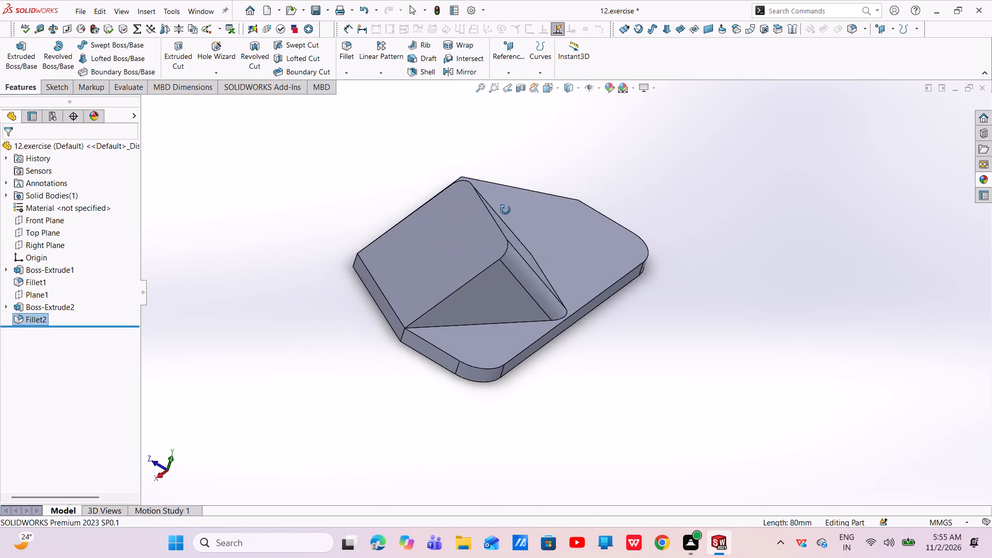
pyautogui.moveTo(505, 210); pyautogui.dragTo(488, 213, button='middle')
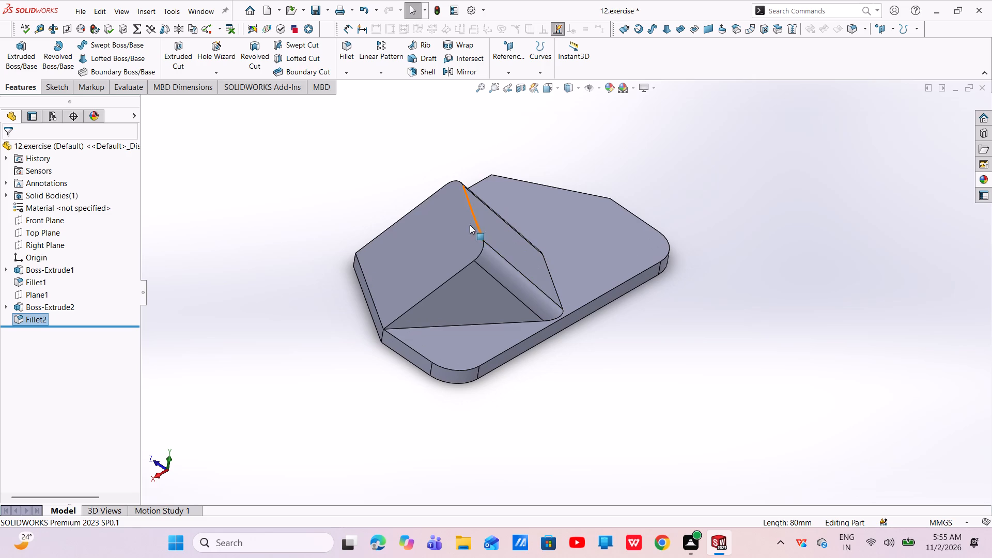
pyautogui.click(425, 260)
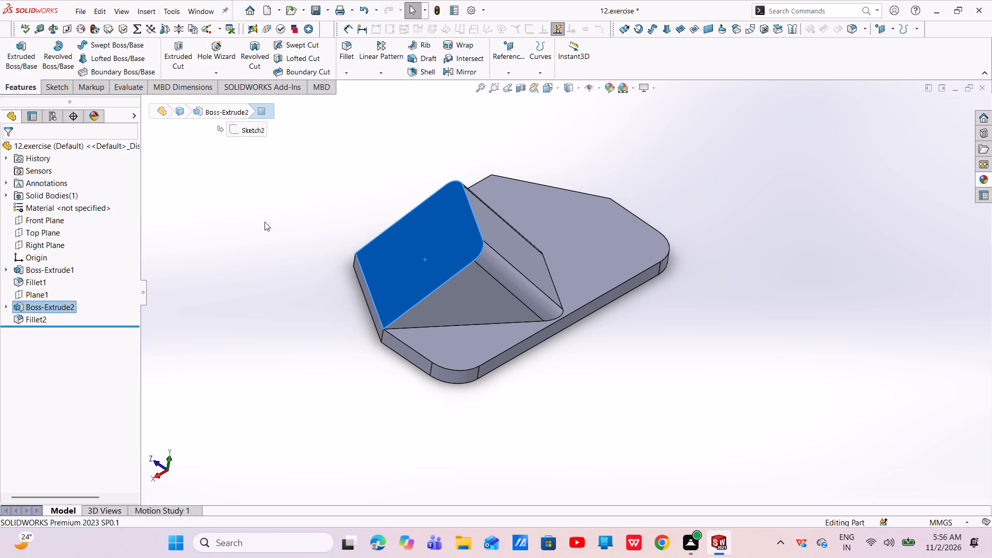
pyautogui.click(412, 271)
pyautogui.click(454, 243)
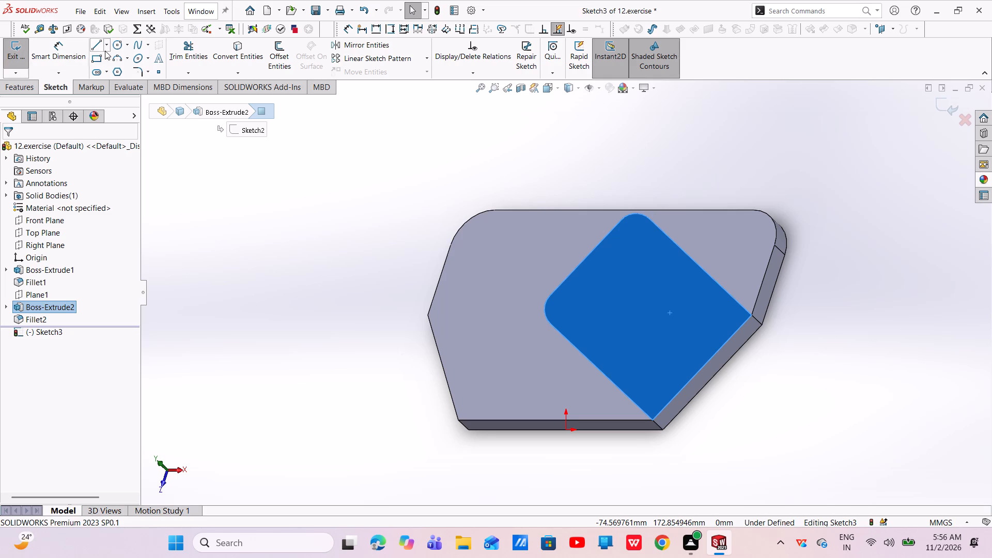
pyautogui.click(118, 47)
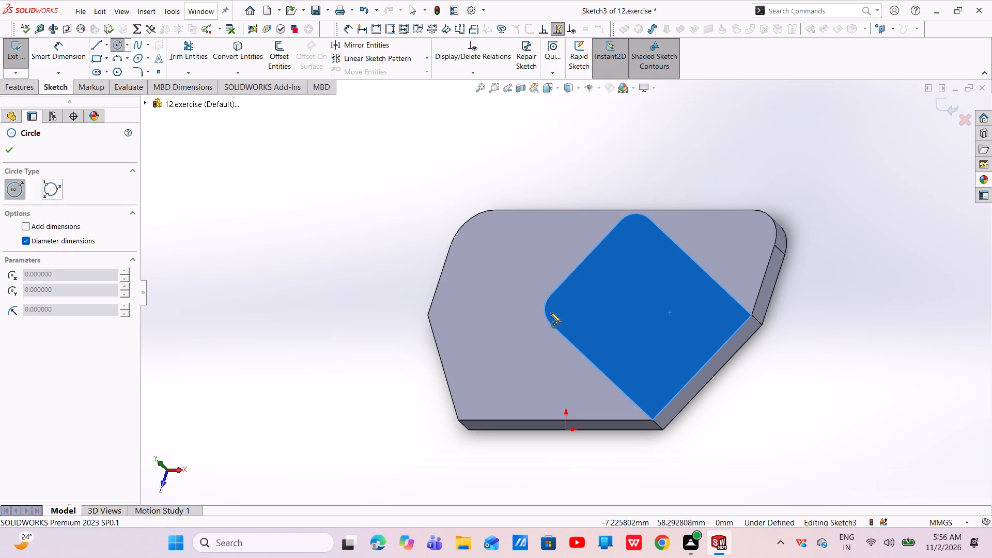
pyautogui.moveTo(565, 309); pyautogui.dragTo(570, 317)
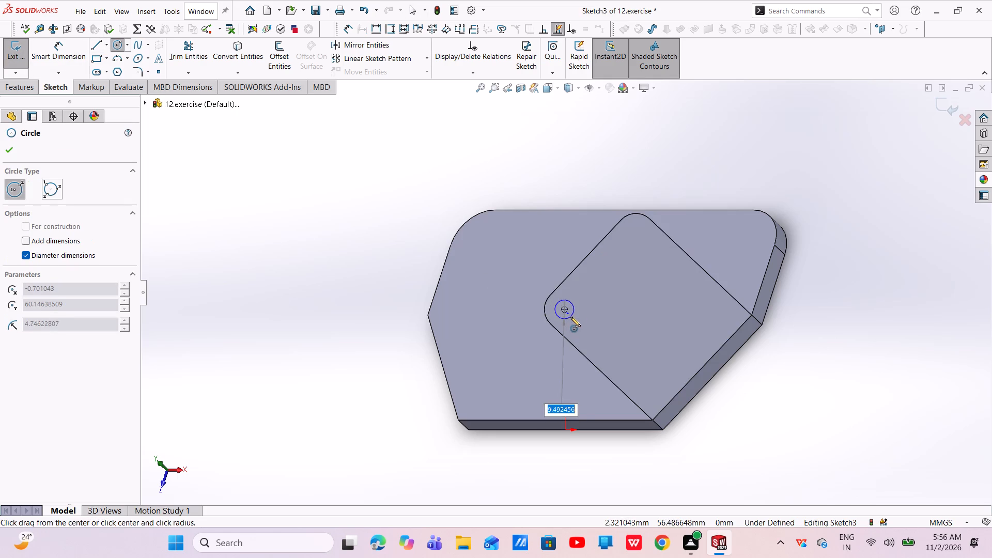
pyautogui.moveTo(570, 317); pyautogui.dragTo(572, 318)
pyautogui.click(572, 318)
pyautogui.rightClick(572, 318)
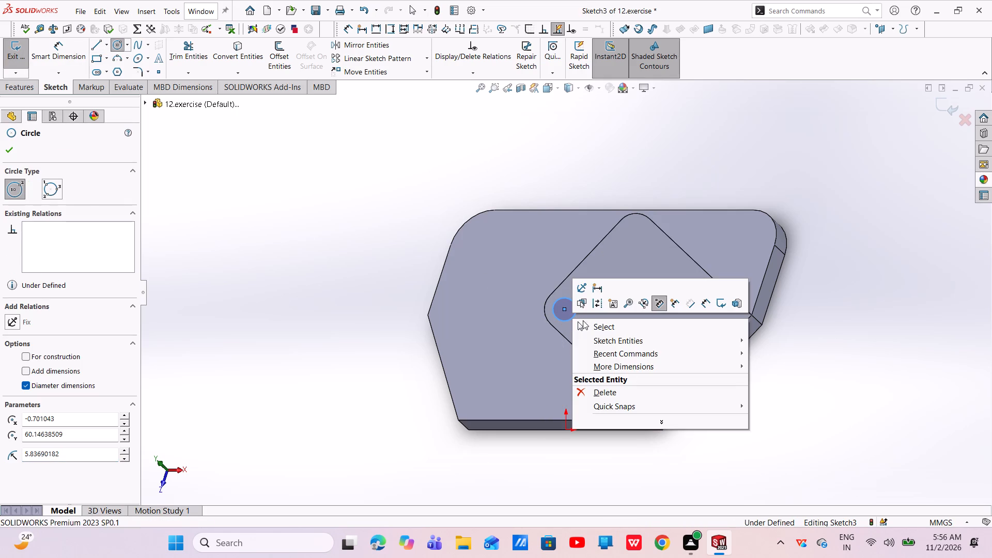
pyautogui.click(584, 322)
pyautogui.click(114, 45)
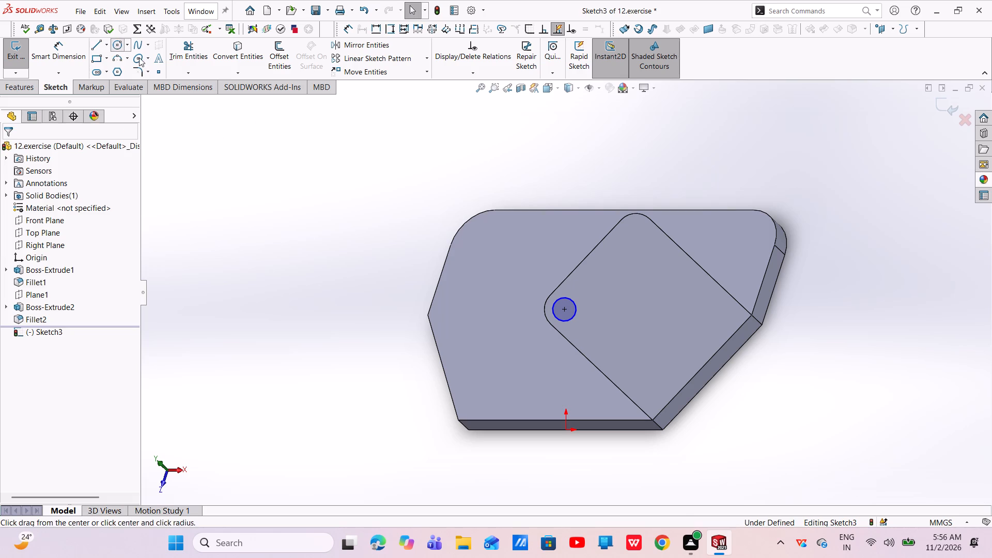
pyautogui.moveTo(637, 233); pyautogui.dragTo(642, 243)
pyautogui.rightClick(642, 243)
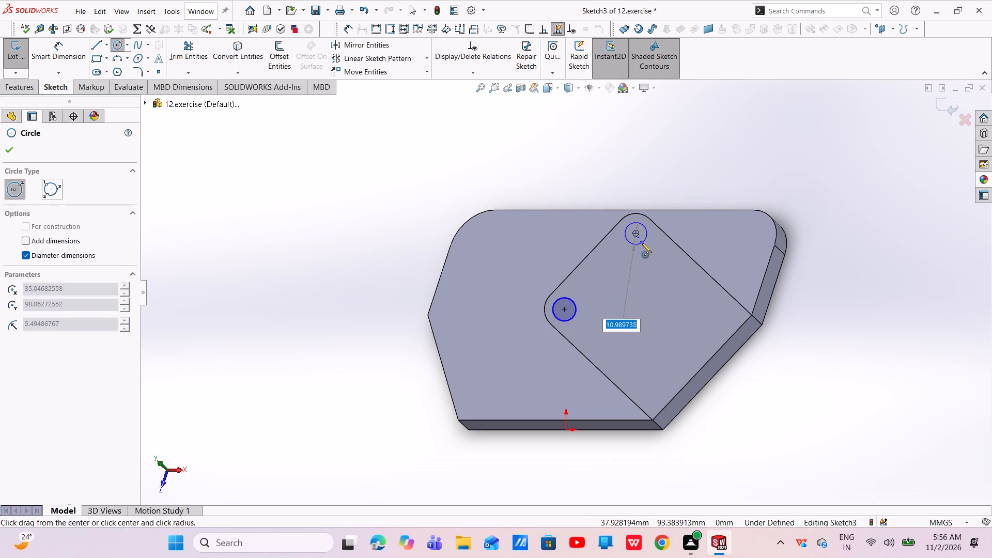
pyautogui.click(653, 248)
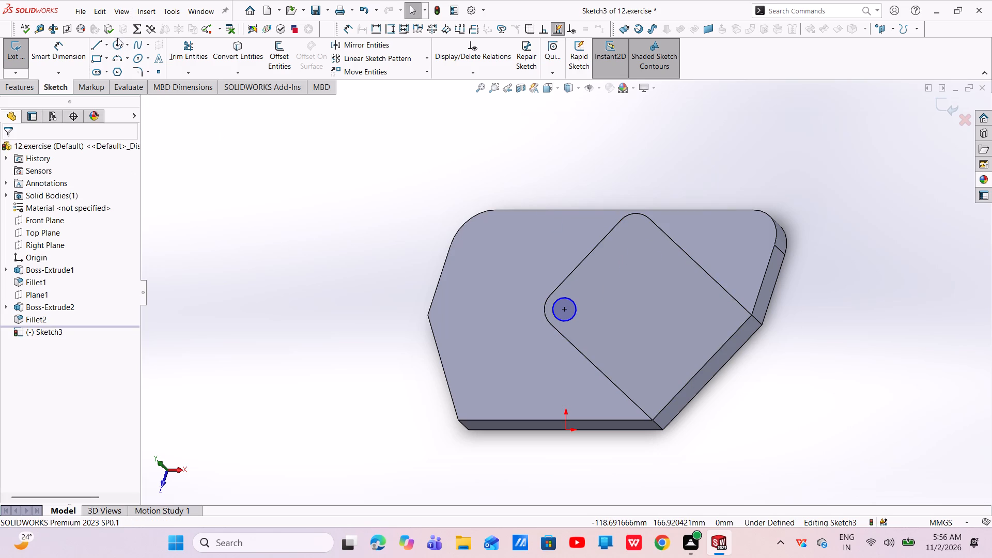
# Sketch a second circle on the angled face, centred on the arc of the other rounded corner.
pyautogui.click(114, 47)
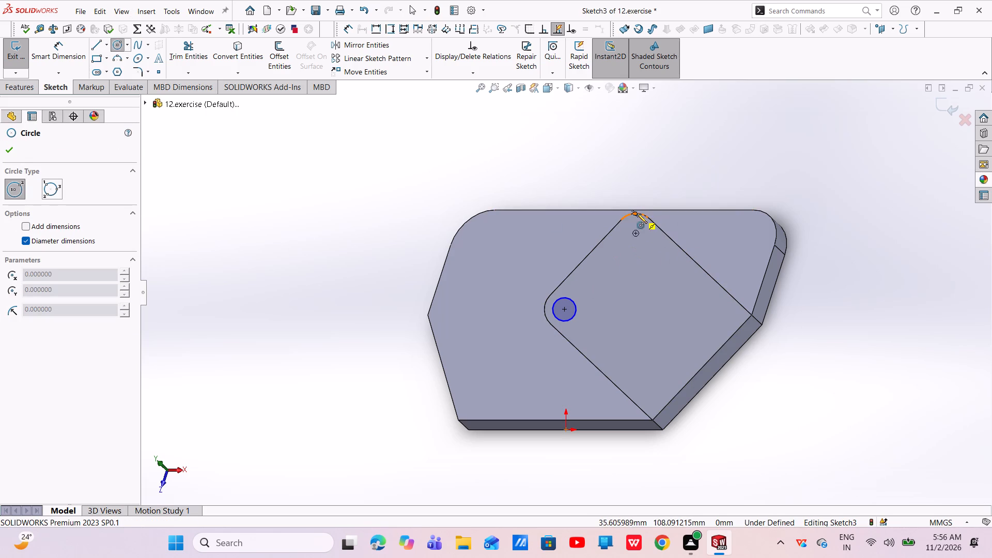
pyautogui.moveTo(634, 233); pyautogui.dragTo(645, 244)
pyautogui.click(645, 244)
pyautogui.rightClick(645, 244)
pyautogui.click(656, 251)
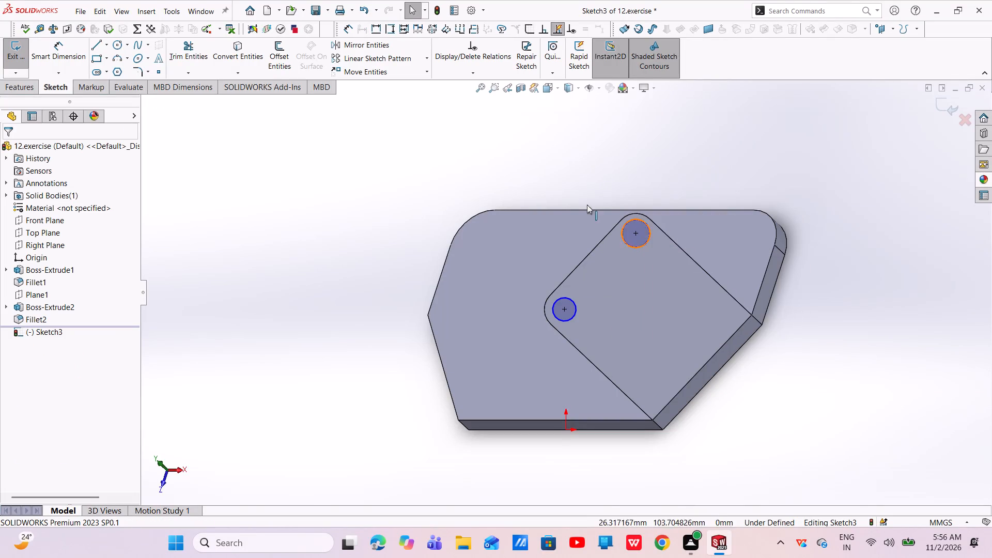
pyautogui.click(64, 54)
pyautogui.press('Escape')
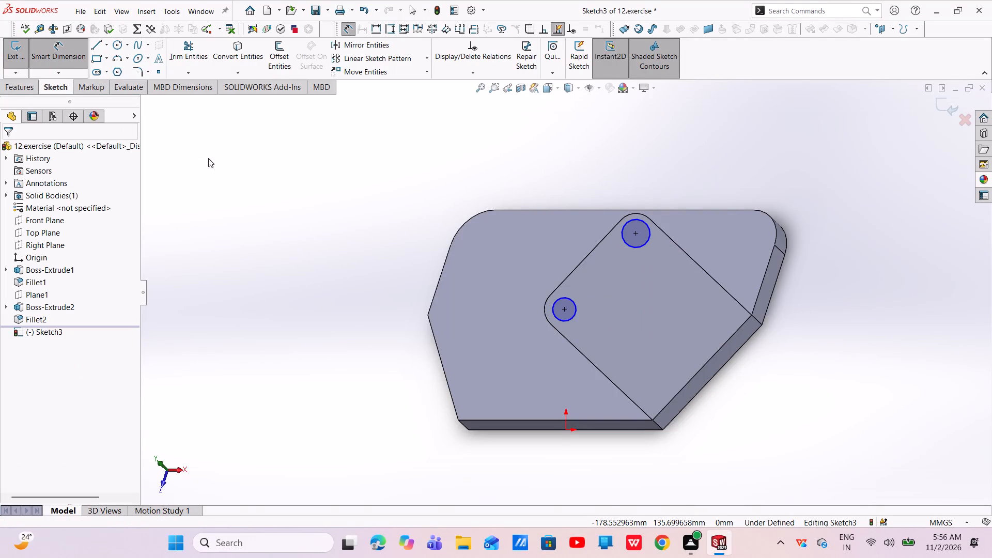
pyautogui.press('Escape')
# Make the two circles at the block's rounded corners equal in size.
pyautogui.click(573, 316)
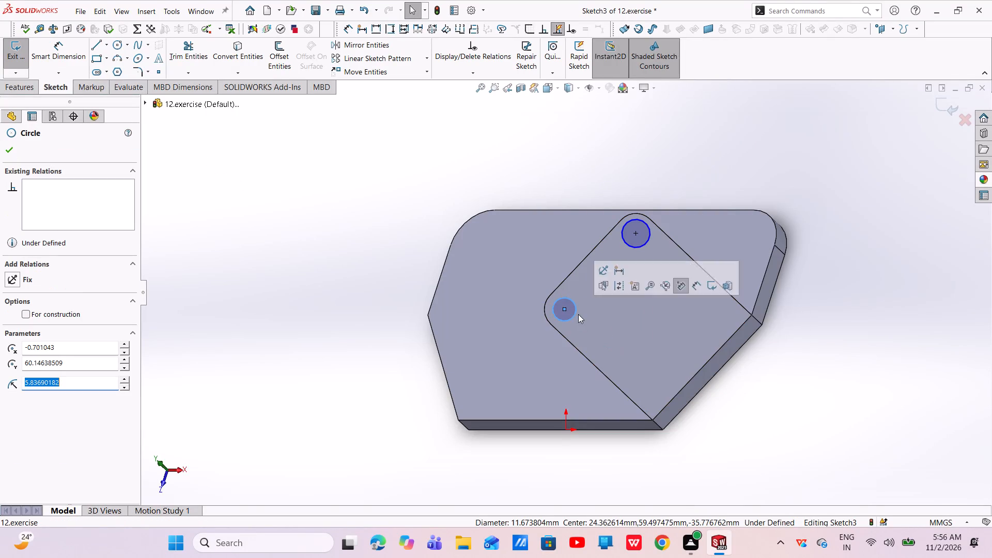
pyautogui.keyDown('ctrl'); pyautogui.click(634, 249); pyautogui.keyUp('ctrl')
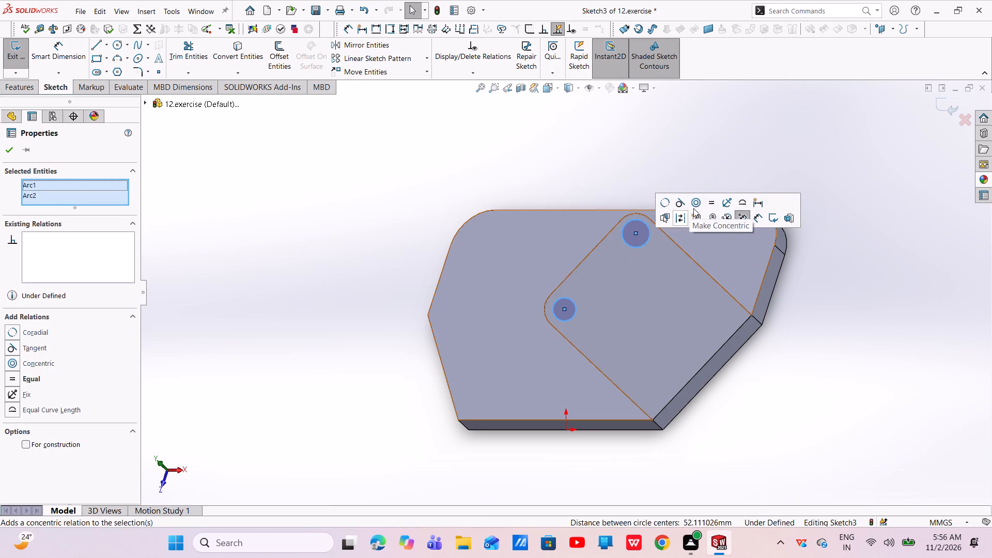
pyautogui.click(708, 206)
pyautogui.press('Escape')
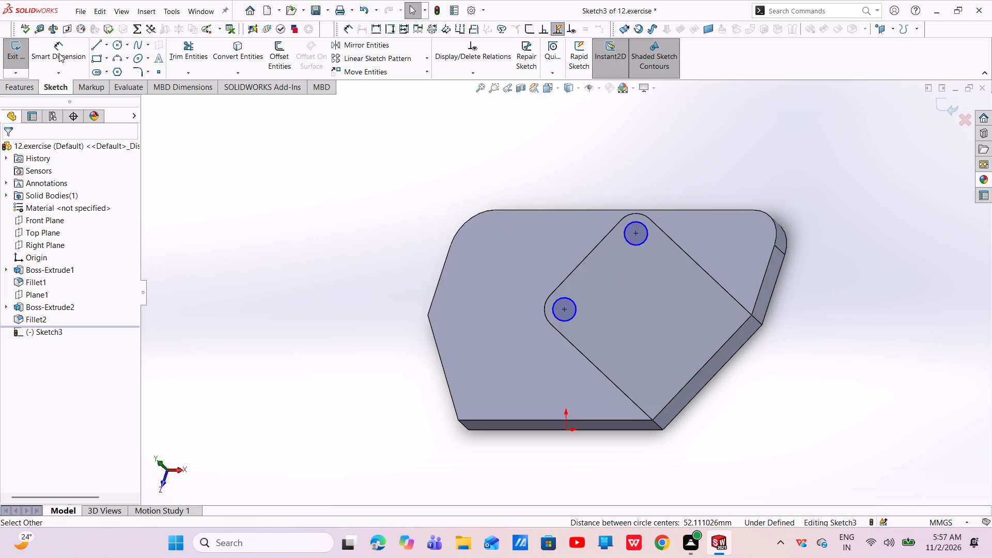
# Dimension the circle at the block's left rounded corner with a diameter of 8 mm.
pyautogui.click(59, 53)
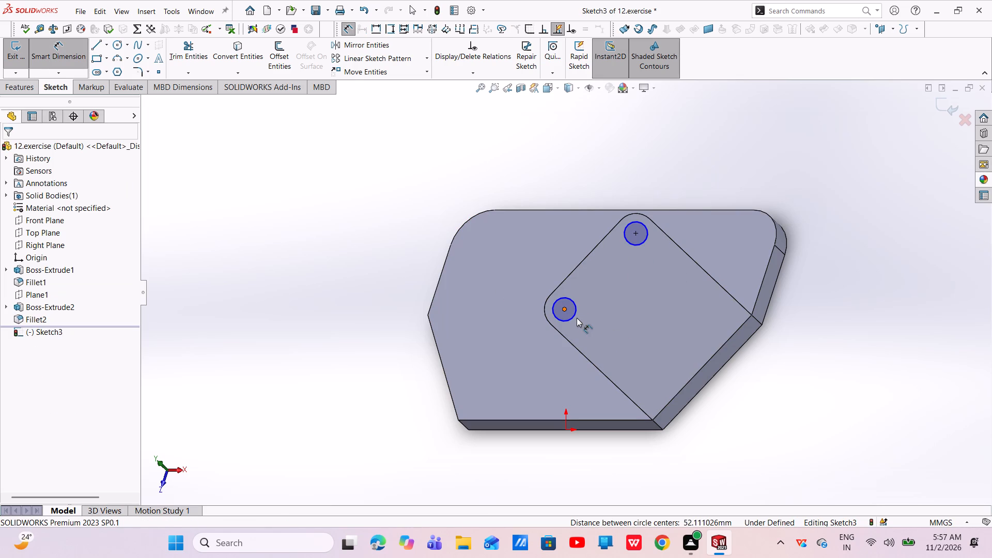
pyautogui.moveTo(575, 317); pyautogui.dragTo(569, 323)
pyautogui.click(414, 424)
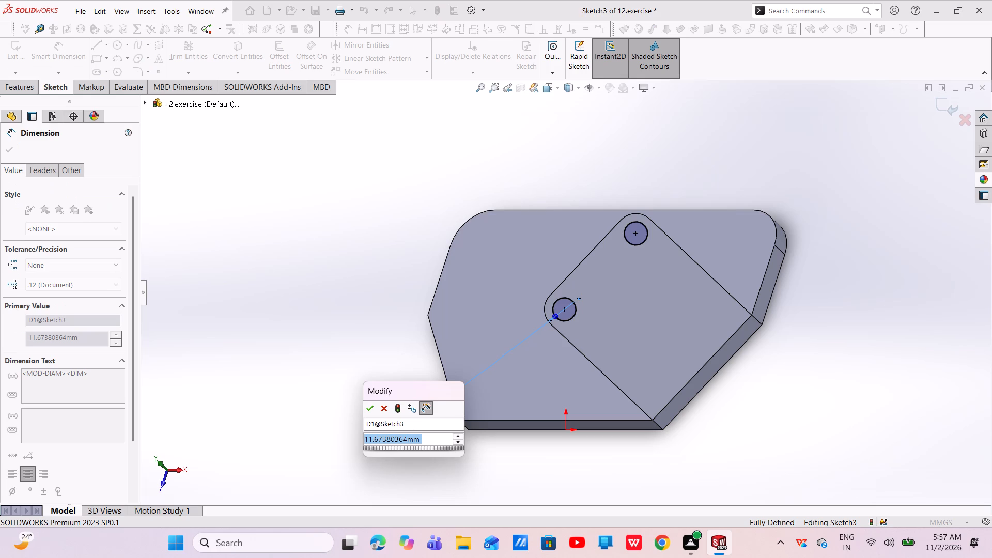
pyautogui.press('8')
pyautogui.press('Return')
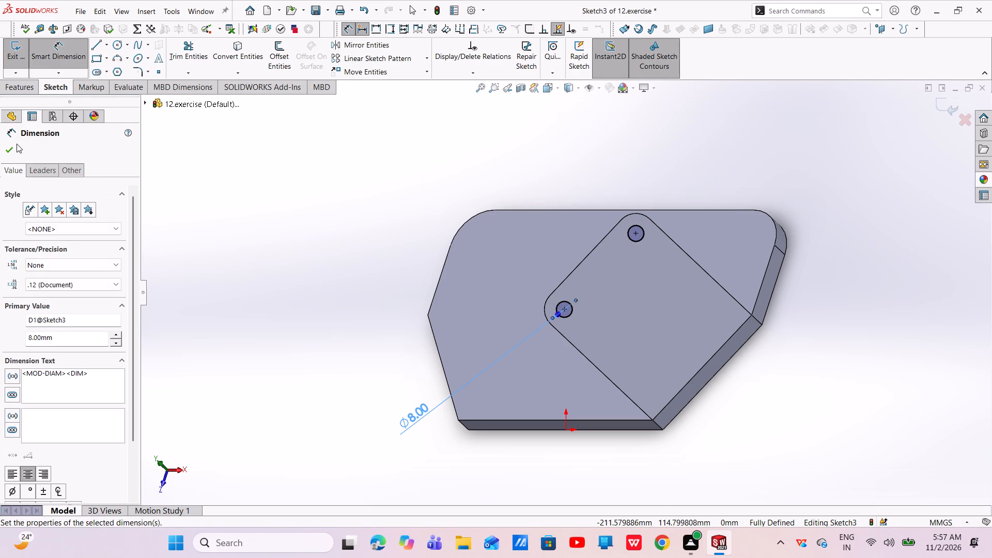
pyautogui.click(8, 149)
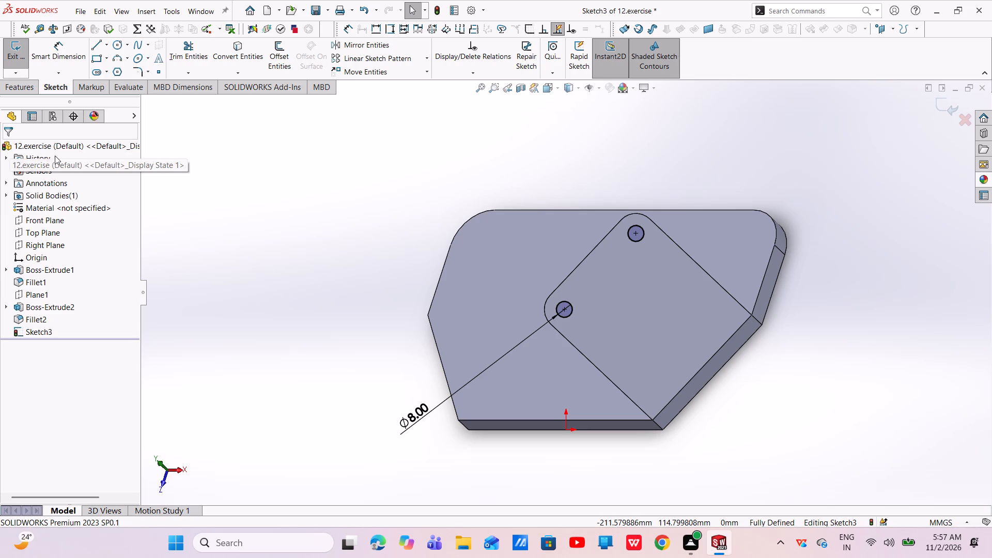
# Sketch a 3 Point Corner Rectangle with its first side, about 52 mm long, joining the two circle centres and extending toward the block's lower edge.
pyautogui.click(108, 59)
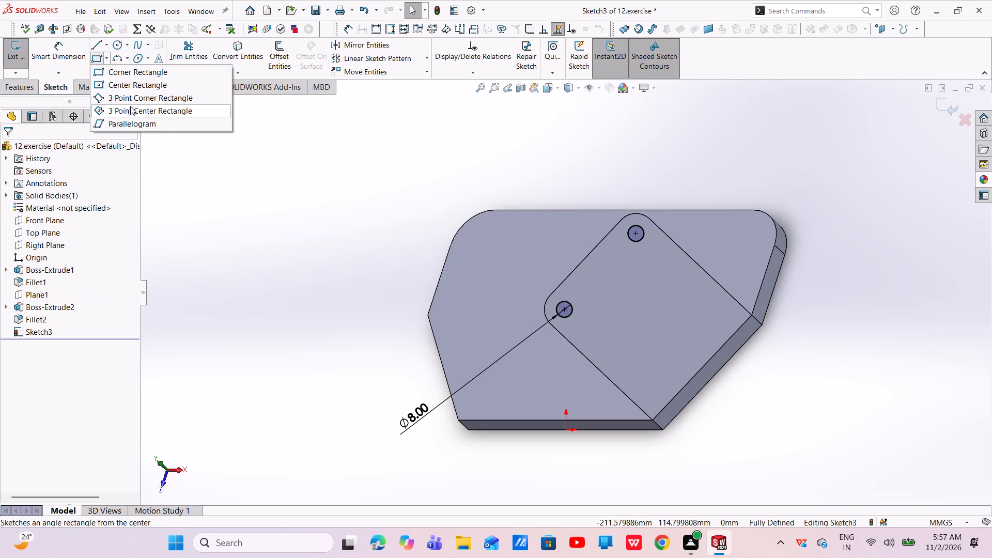
pyautogui.click(131, 102)
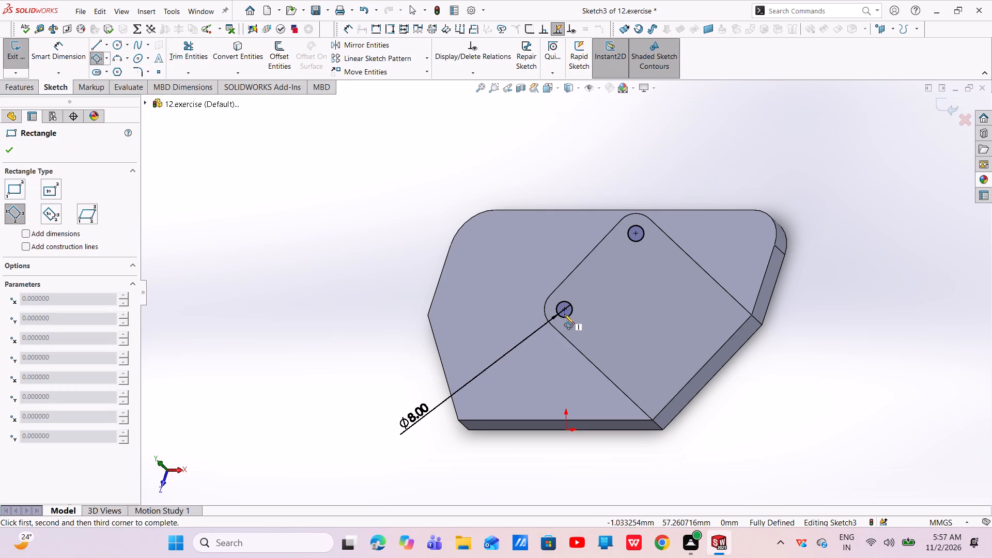
pyautogui.click(565, 311)
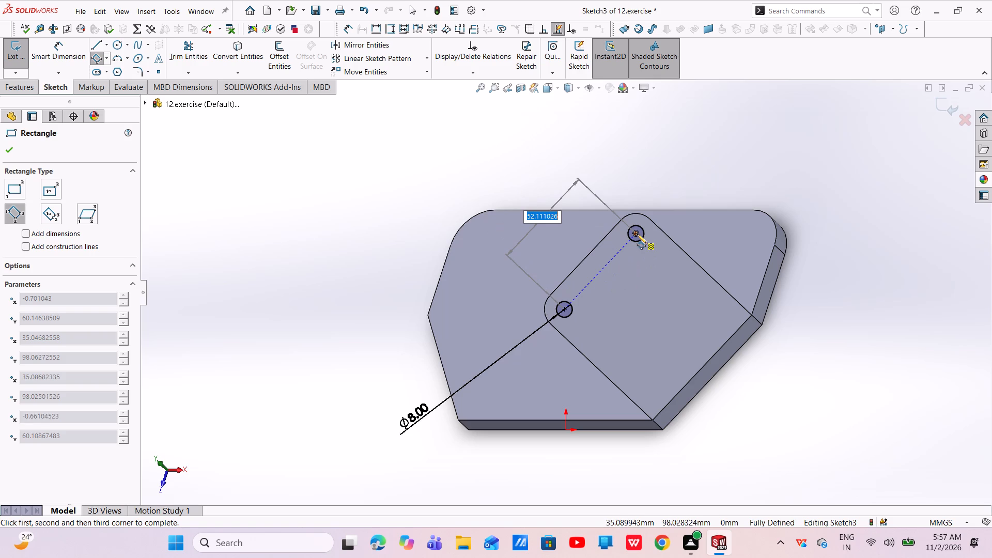
pyautogui.click(637, 234)
pyautogui.click(717, 324)
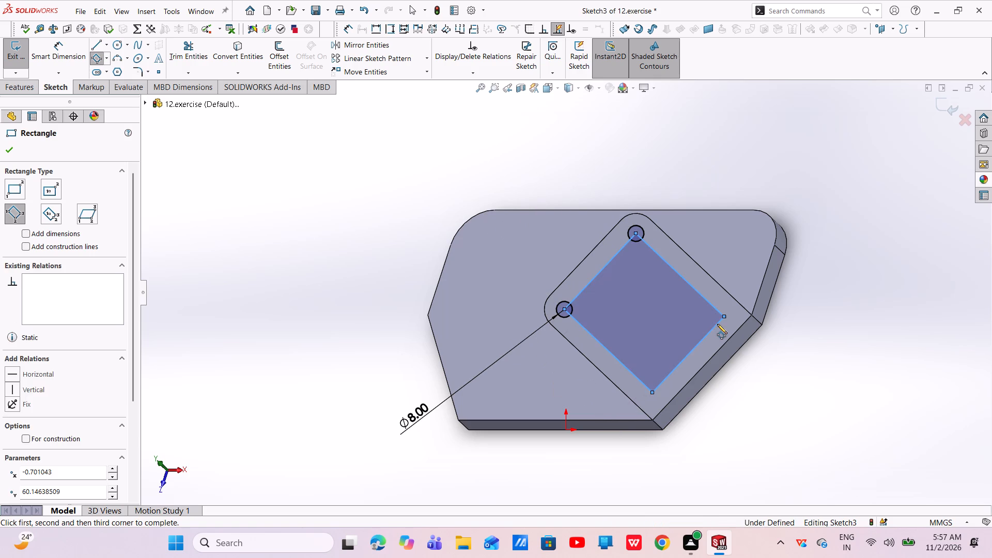
pyautogui.rightClick(717, 324)
pyautogui.click(731, 331)
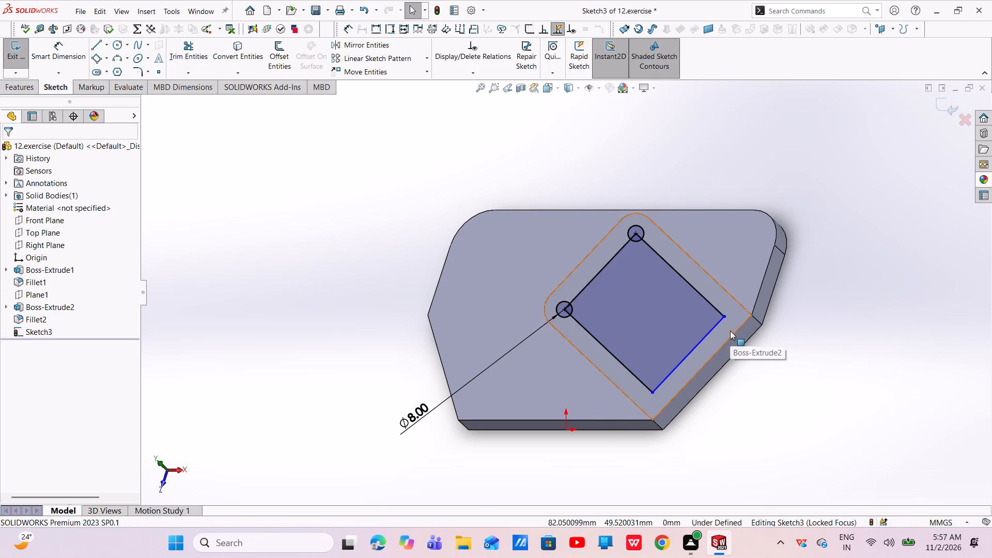
# Convert the rectangle side opposite the two circles, nearest the block's lower edge, into a construction line.
pyautogui.click(692, 351)
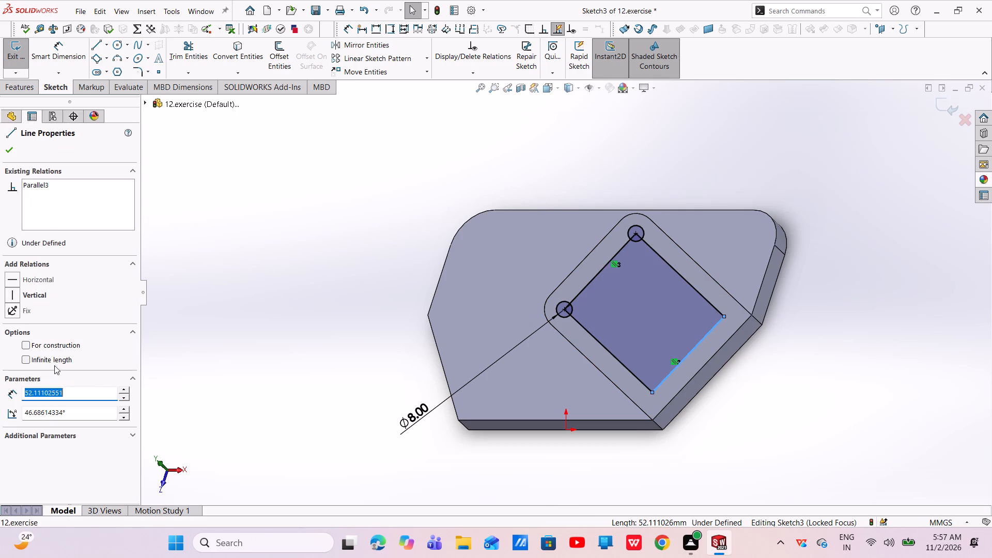
pyautogui.click(32, 346)
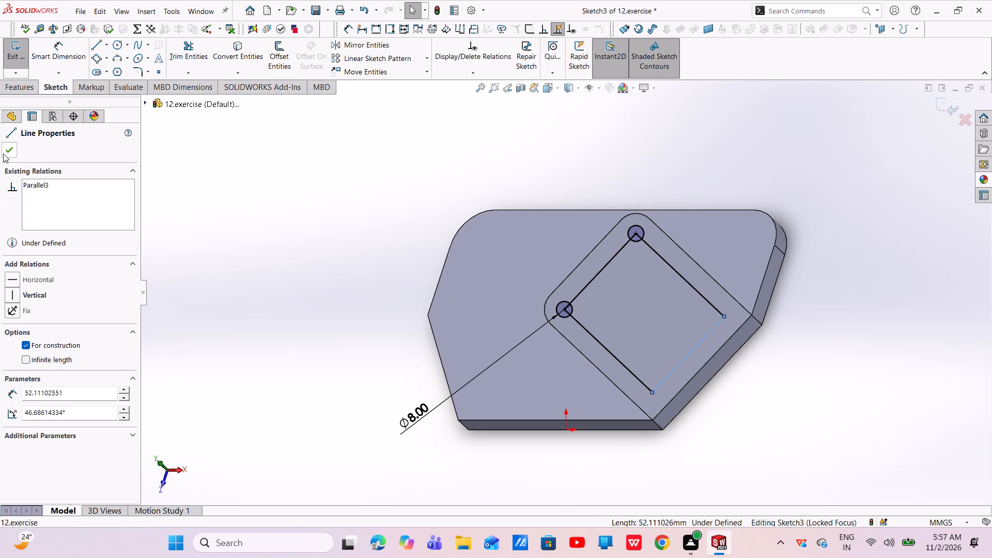
pyautogui.click(3, 153)
# Sketch circles centred on both ends of the construction line, about 10 mm and 11 mm in diameter.
pyautogui.click(116, 48)
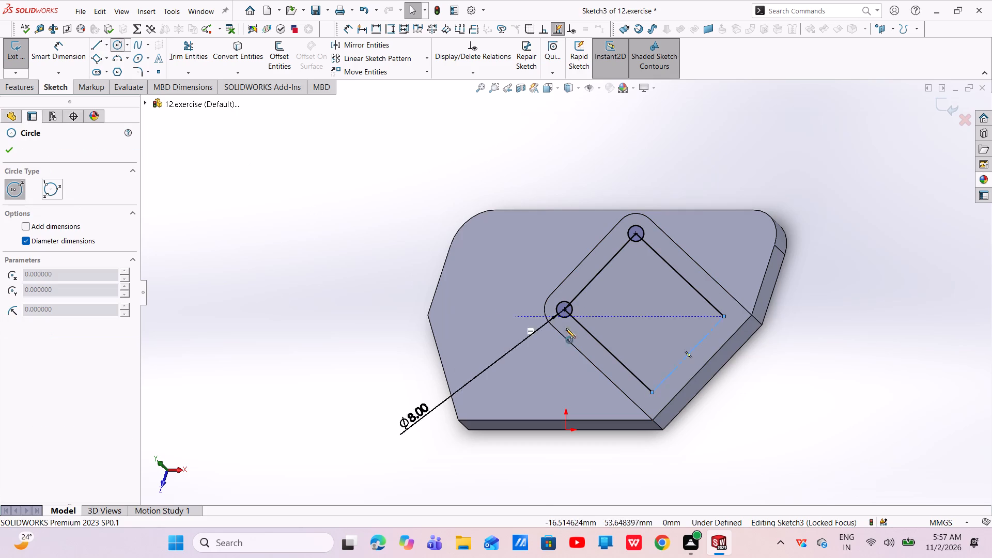
pyautogui.click(723, 316)
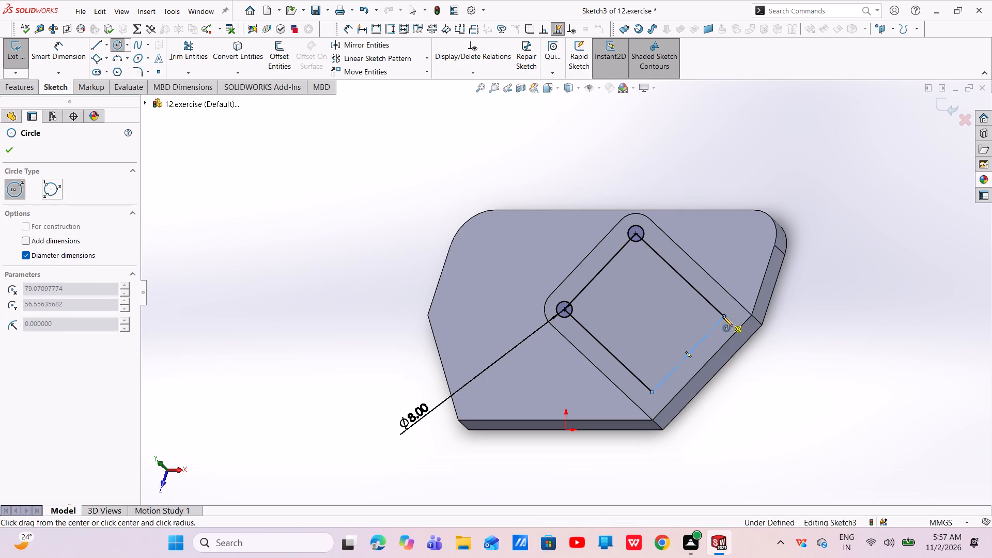
pyautogui.click(731, 325)
pyautogui.rightClick(731, 325)
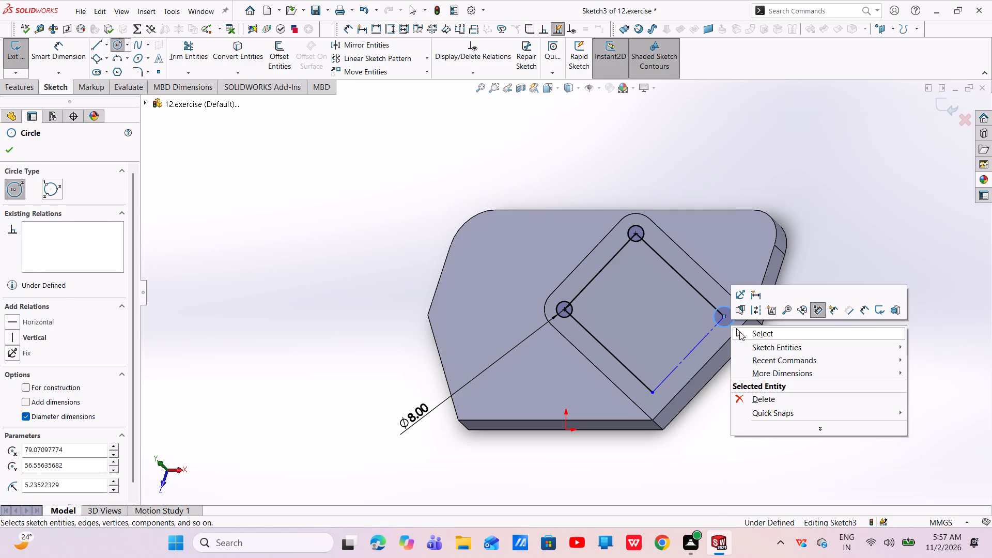
pyautogui.click(739, 331)
pyautogui.click(121, 42)
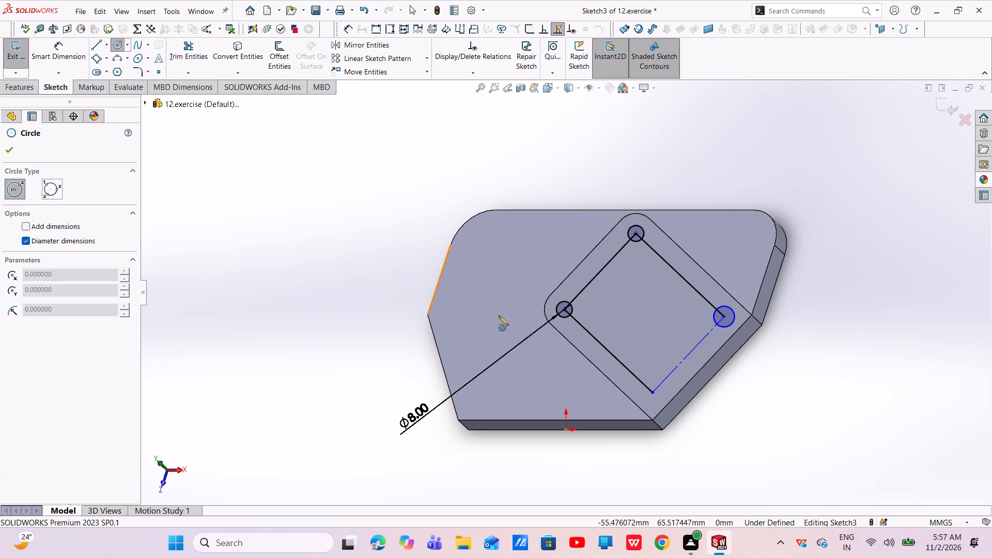
pyautogui.click(652, 394)
pyautogui.click(656, 404)
pyautogui.rightClick(656, 404)
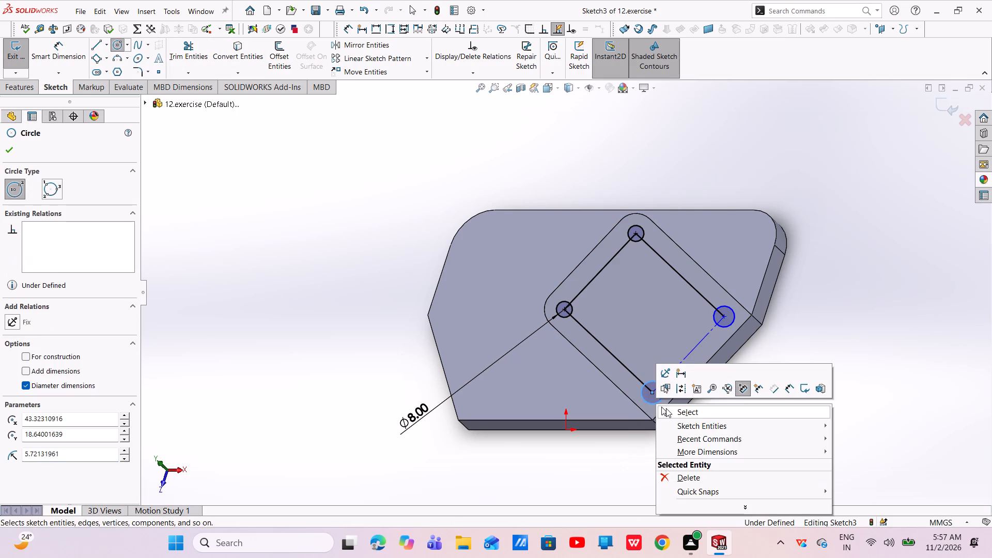
pyautogui.click(666, 408)
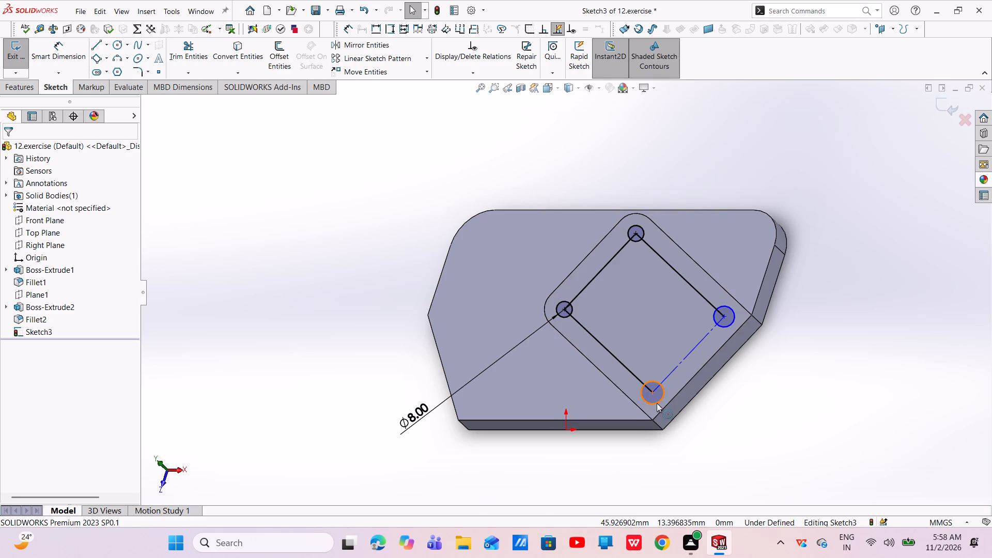
# Make the two new circles equal to the 8 mm circle at the block's upper rounded corner.
pyautogui.click(657, 403)
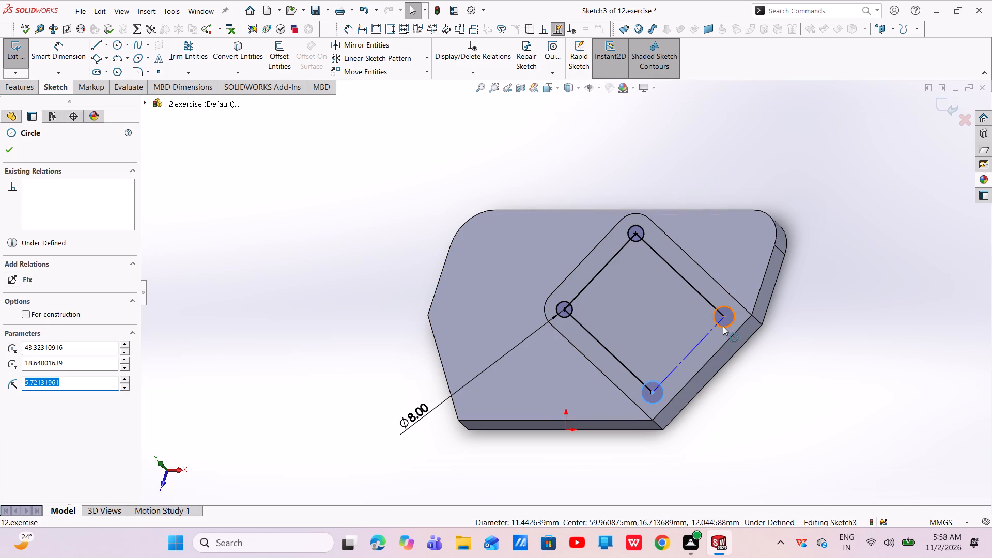
pyautogui.keyDown('ctrl'); pyautogui.click(723, 326); pyautogui.keyUp('ctrl')
pyautogui.keyDown('ctrl'); pyautogui.click(633, 242); pyautogui.keyUp('ctrl')
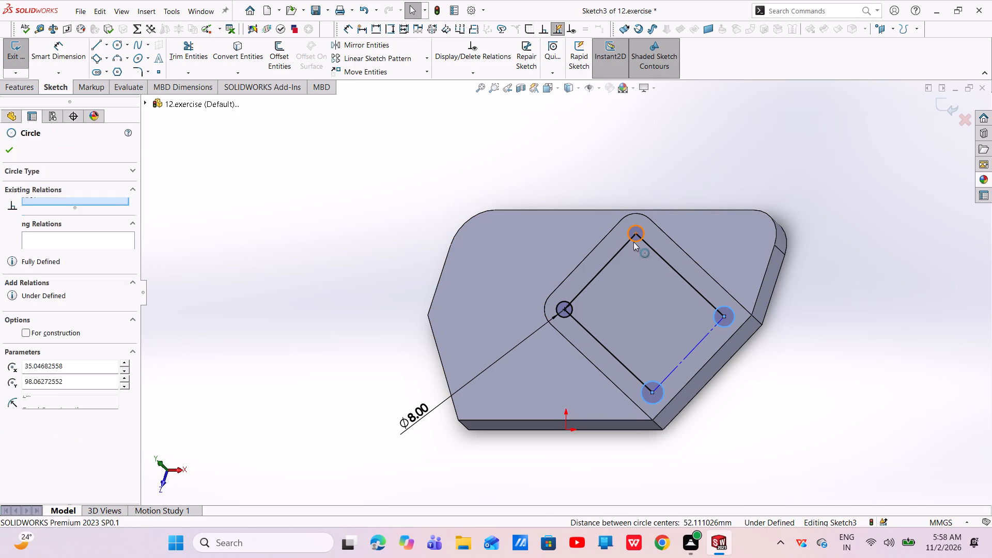
pyautogui.click(695, 197)
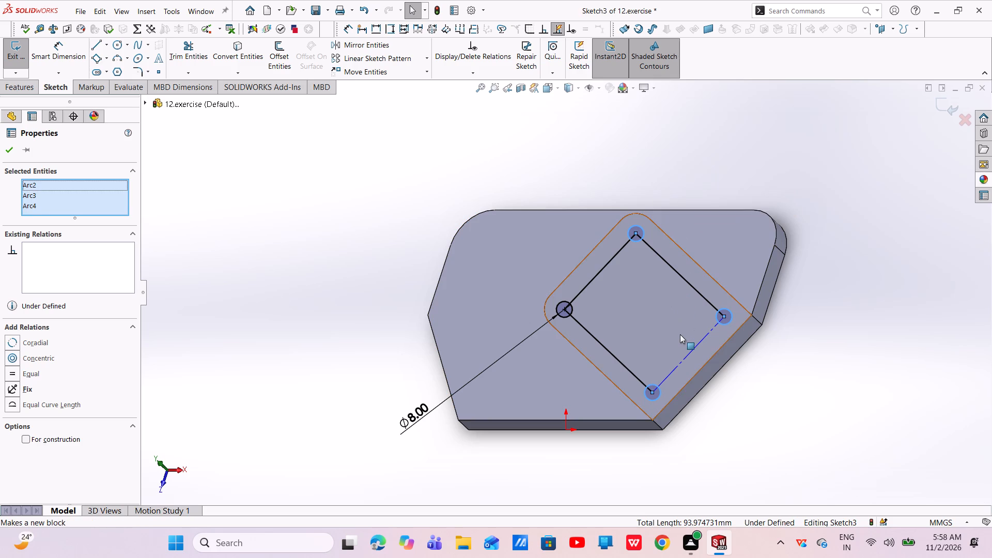
pyautogui.press('Escape')
pyautogui.press('Escape')
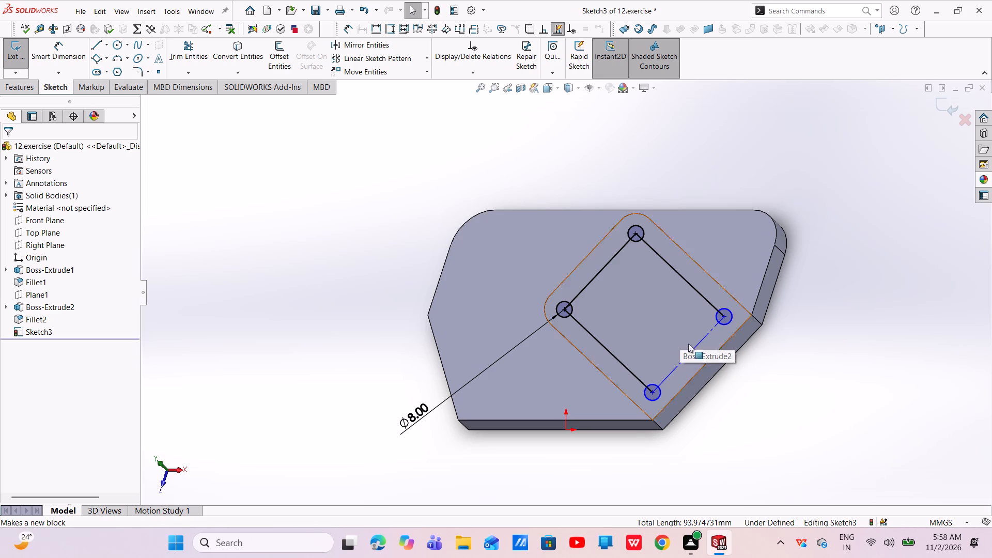
# Dimension the construction line 10 mm from the block's lower edge.
pyautogui.click(56, 47)
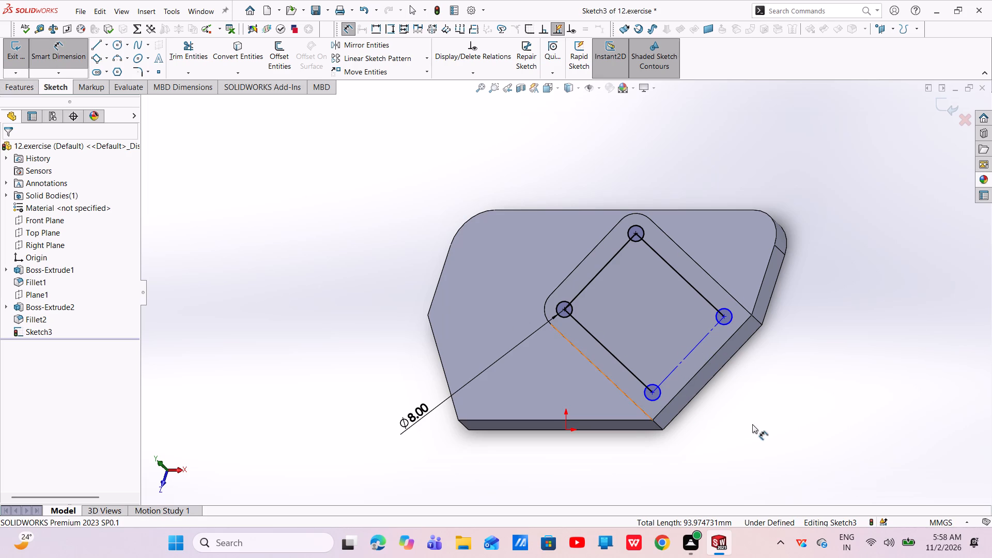
pyautogui.click(694, 351)
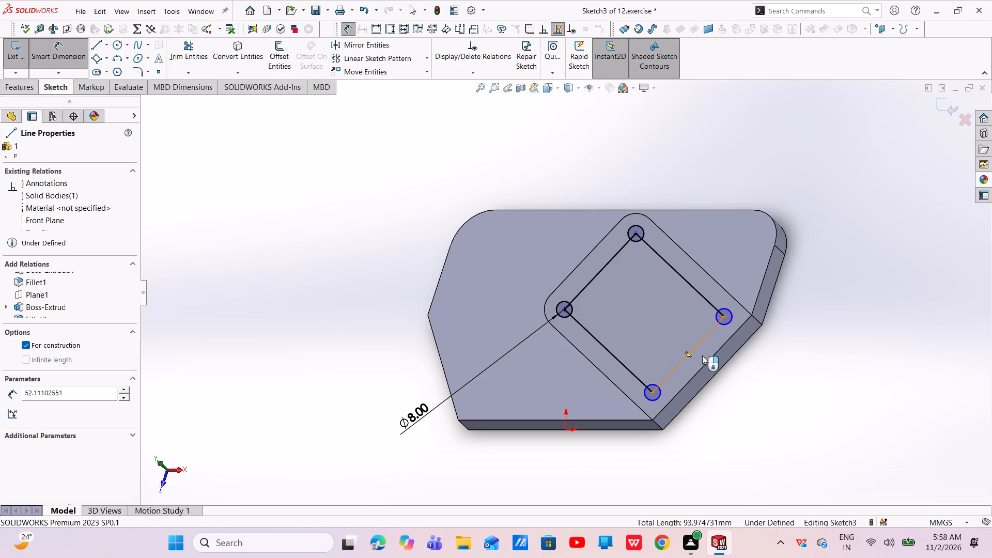
pyautogui.click(708, 361)
pyautogui.click(716, 371)
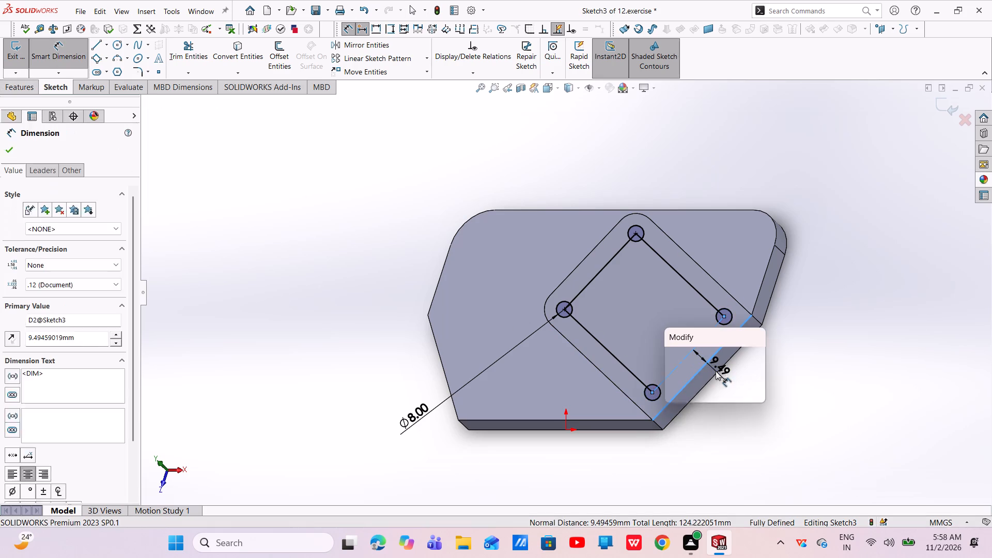
pyautogui.press('BackSpace')
pyautogui.write('10')
pyautogui.press('Return')
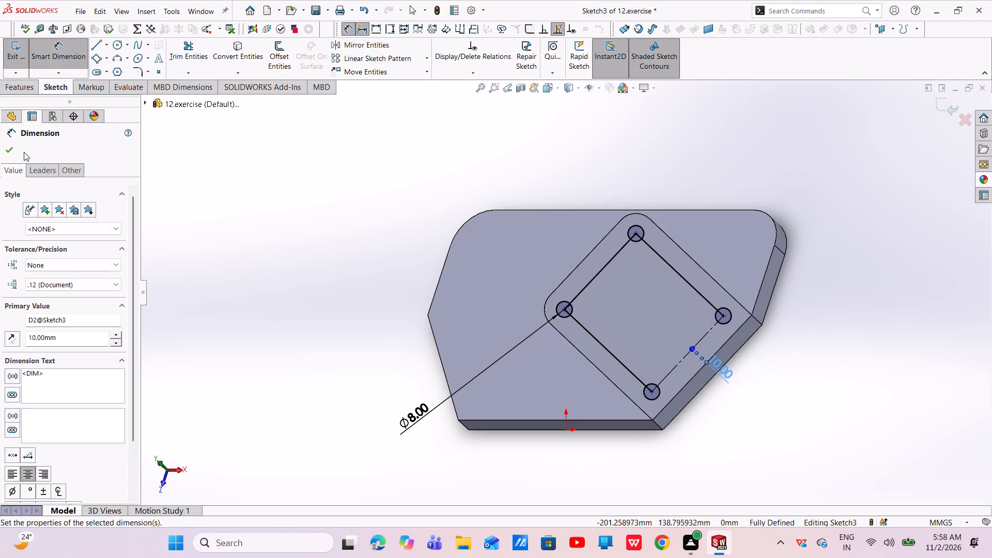
pyautogui.click(11, 151)
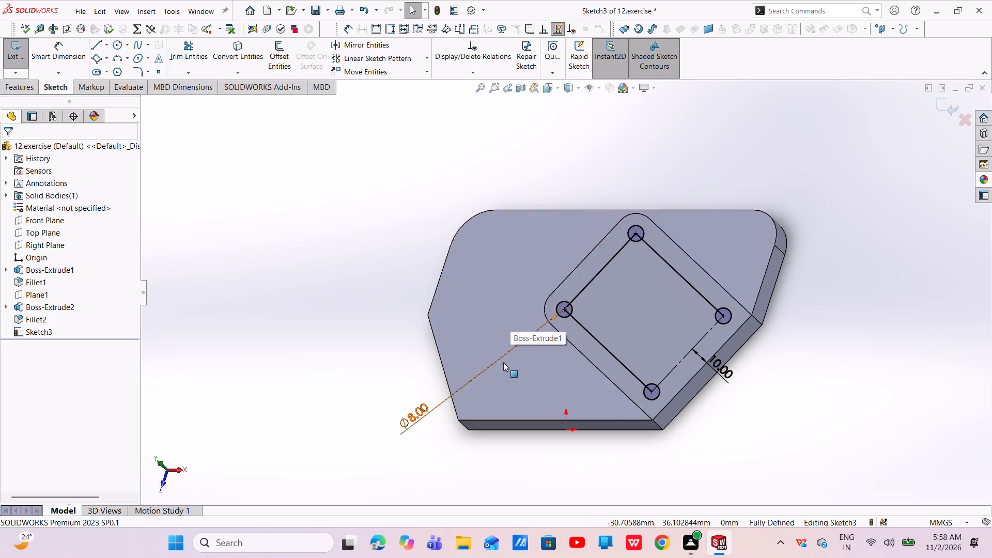
# Sketch a 3 Point Corner Rectangle about 23 mm by 72 mm across the middle of the angled face, between its two long side edges.
pyautogui.click(97, 59)
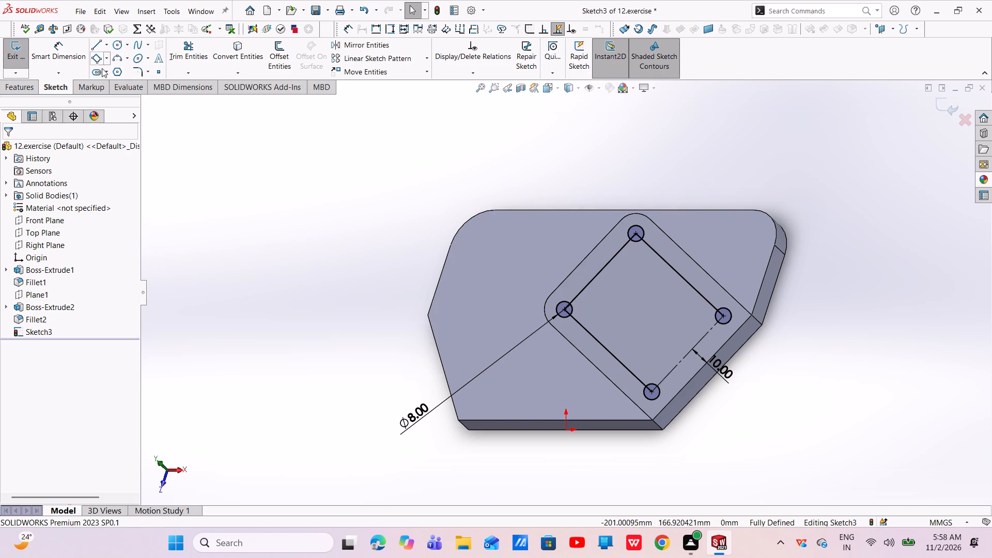
pyautogui.click(677, 245)
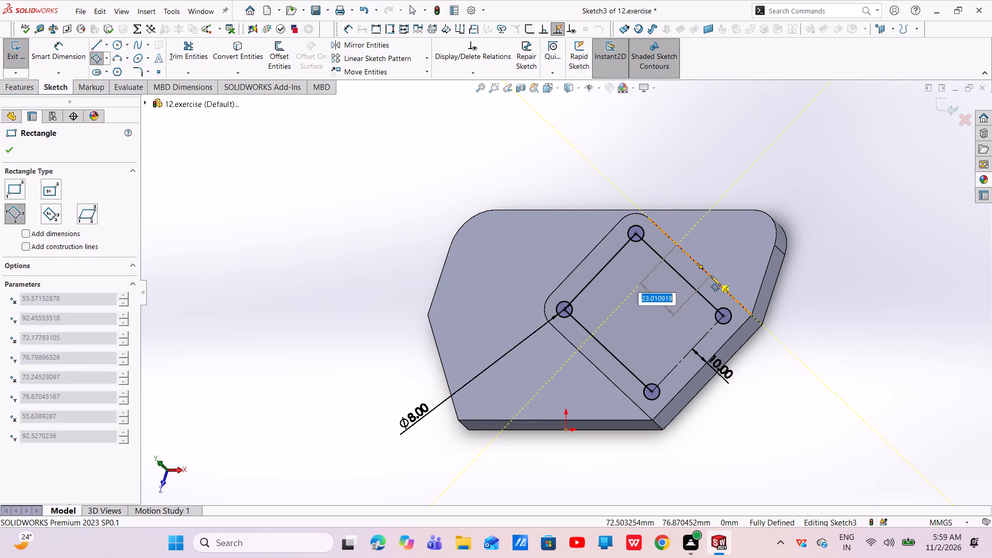
pyautogui.click(711, 276)
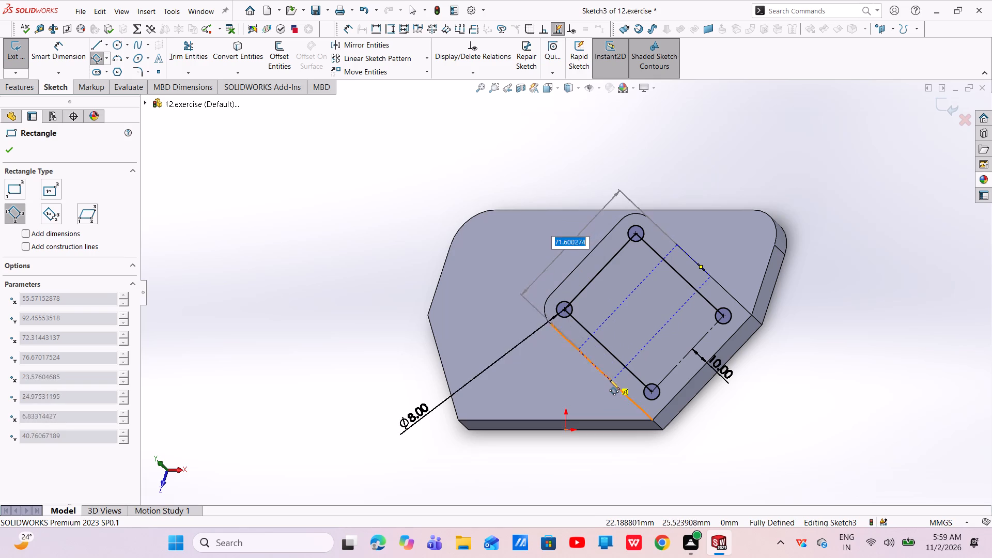
pyautogui.click(612, 383)
pyautogui.rightClick(613, 383)
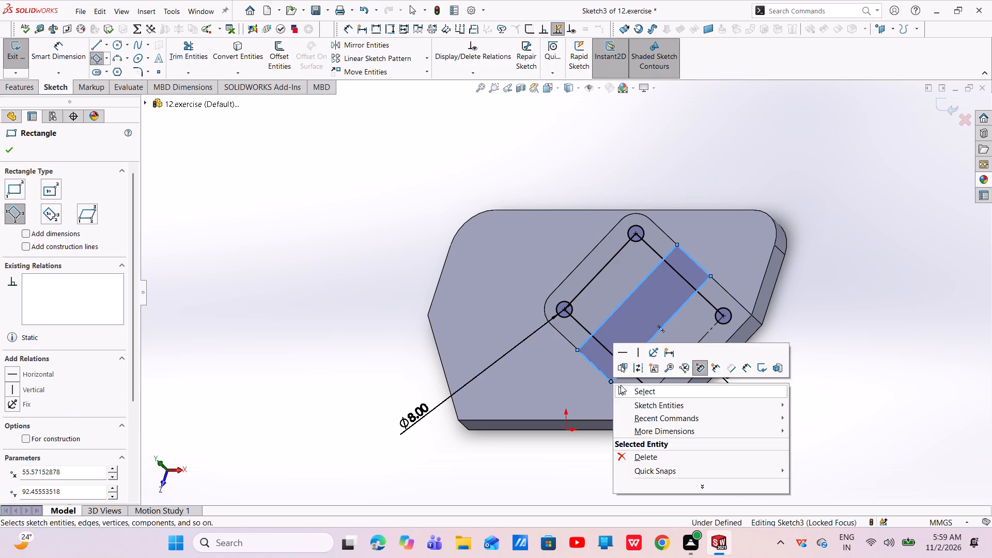
pyautogui.click(621, 385)
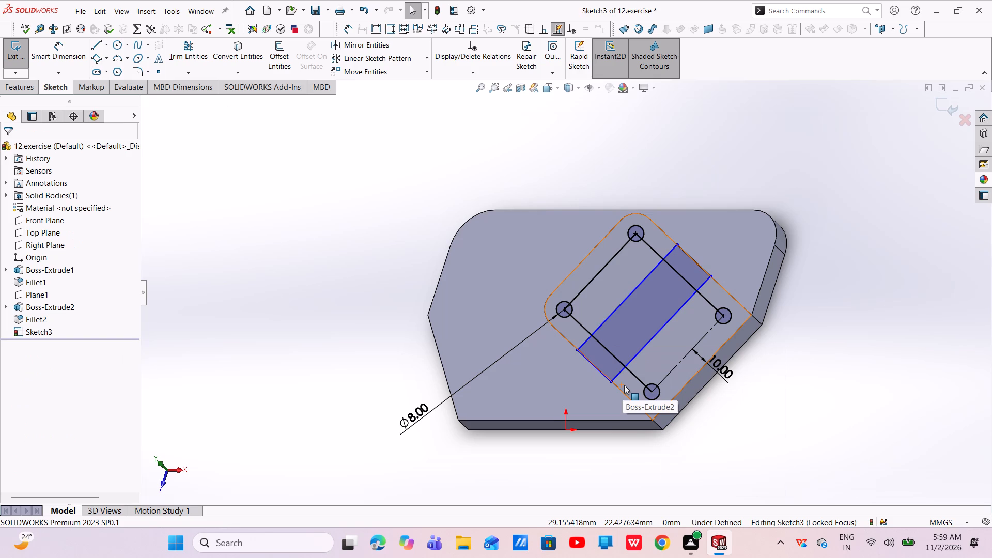
# Dimension the rectangle's short side as 10 mm.
pyautogui.click(67, 60)
pyautogui.click(594, 365)
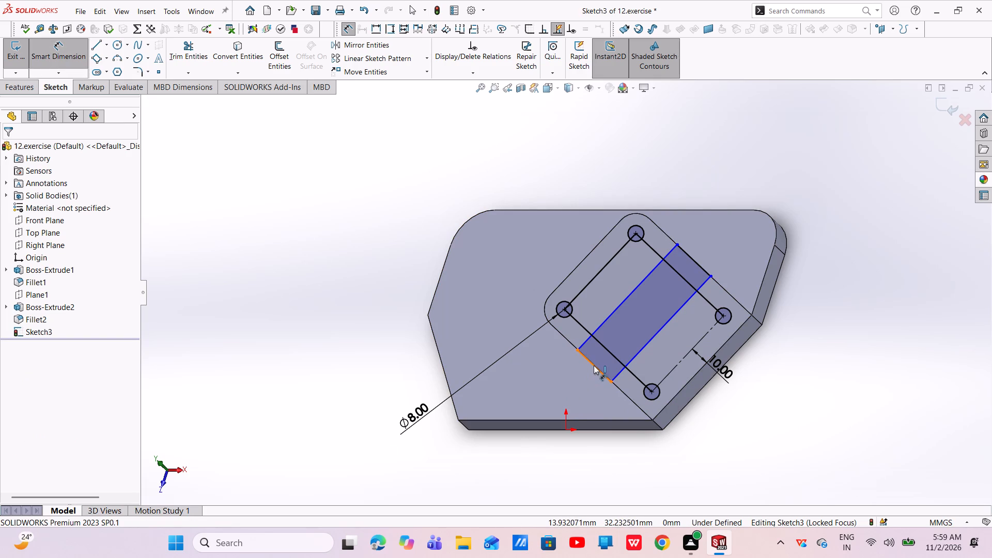
pyautogui.click(553, 402)
pyautogui.press('BackSpace')
pyautogui.write('10')
pyautogui.press('Return')
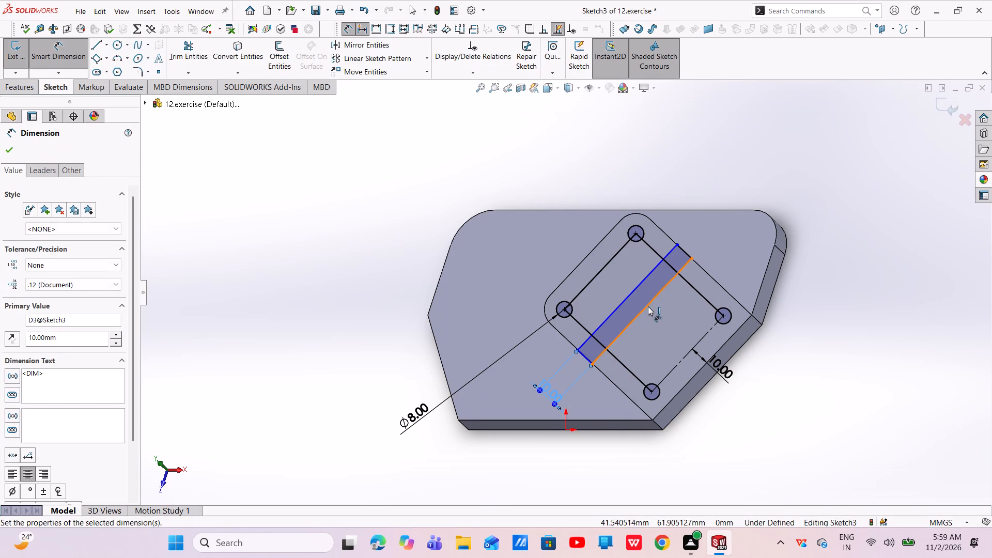
# Dimension the rectangle's nearer long side 30 mm from the block's lower edge.
pyautogui.click(647, 306)
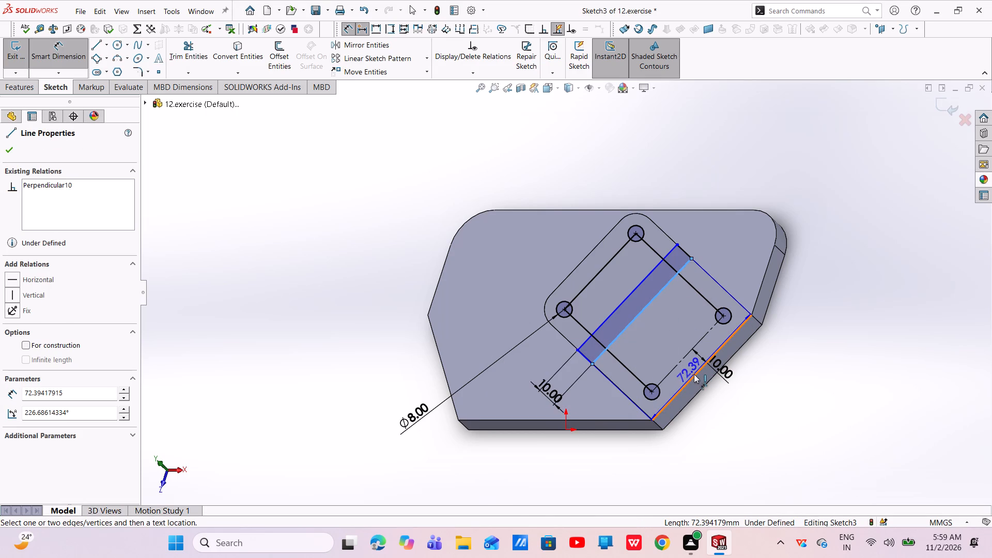
pyautogui.click(694, 374)
pyautogui.click(753, 398)
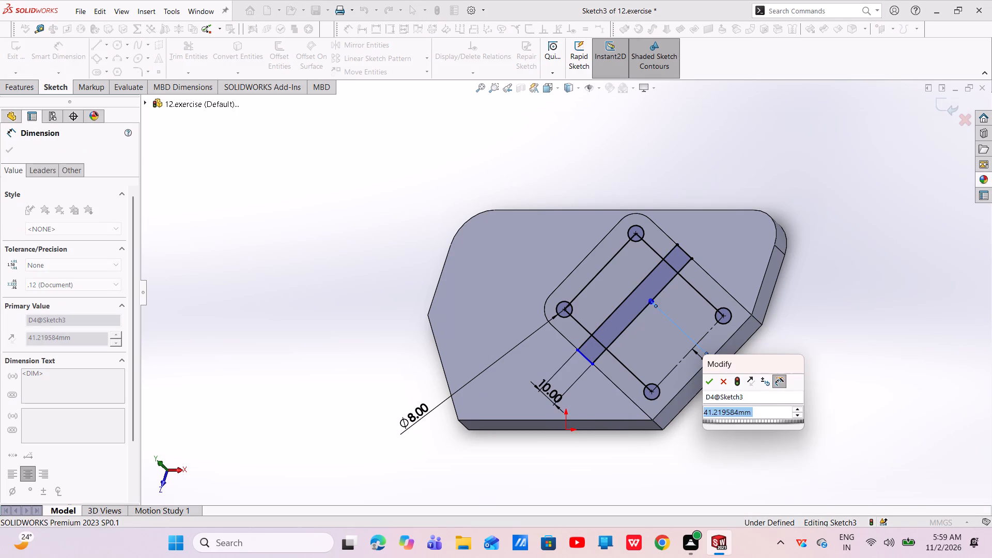
pyautogui.press('BackSpace')
pyautogui.write('30')
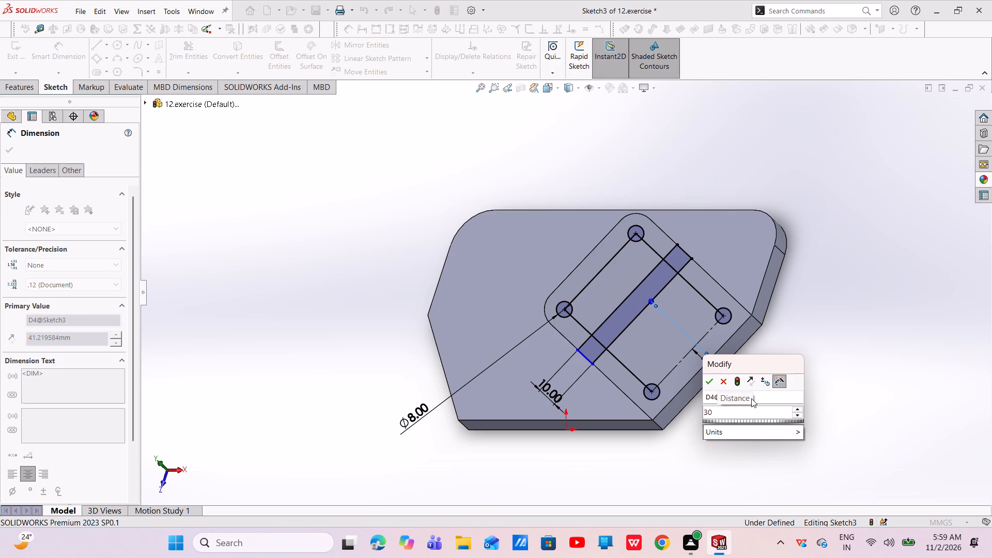
pyautogui.press('Return')
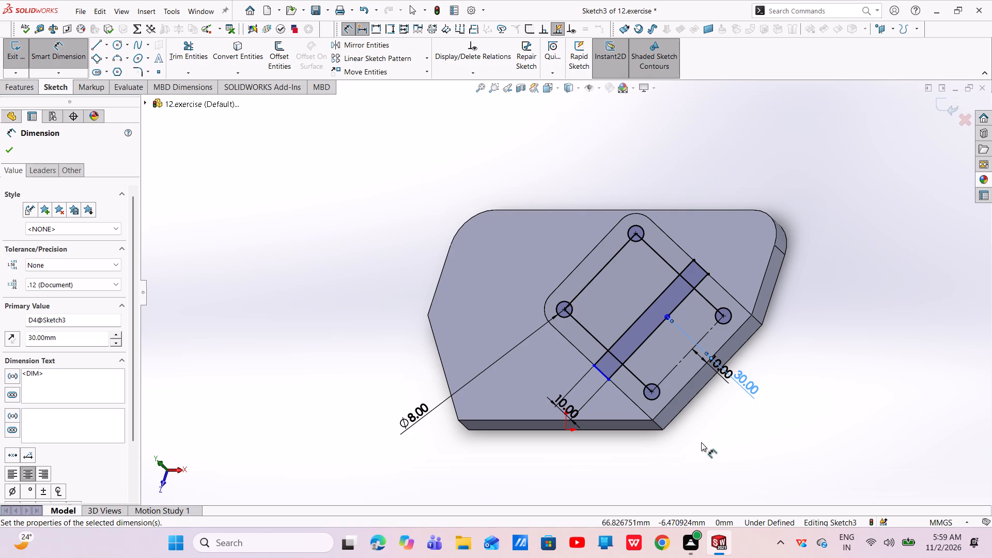
pyautogui.scroll(-6, 675, 331)
pyautogui.press('Escape')
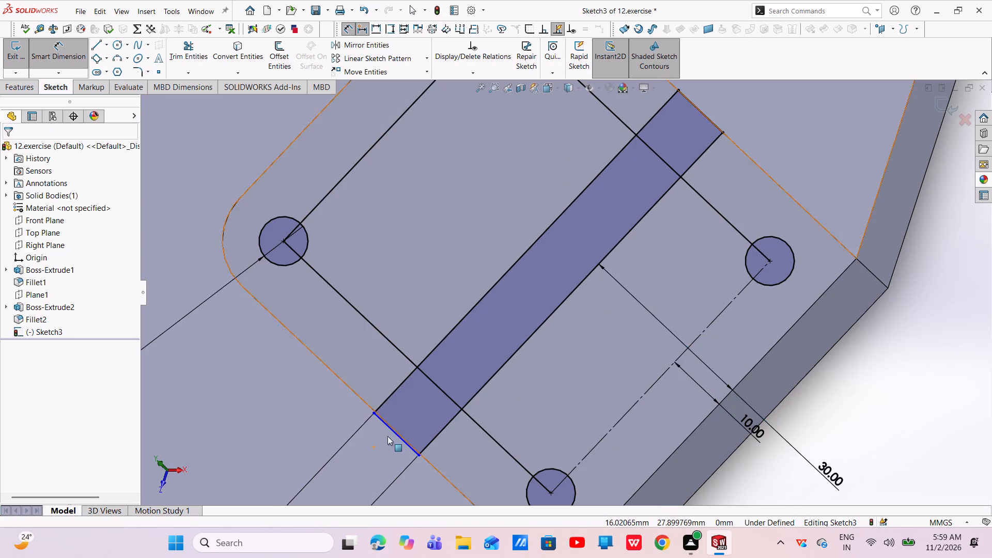
# Make the rectangle's short side that overhangs the block collinear with the block's adjacent long side edge.
pyautogui.scroll(-5, 393, 426)
pyautogui.moveTo(475, 405); pyautogui.dragTo(461, 419)
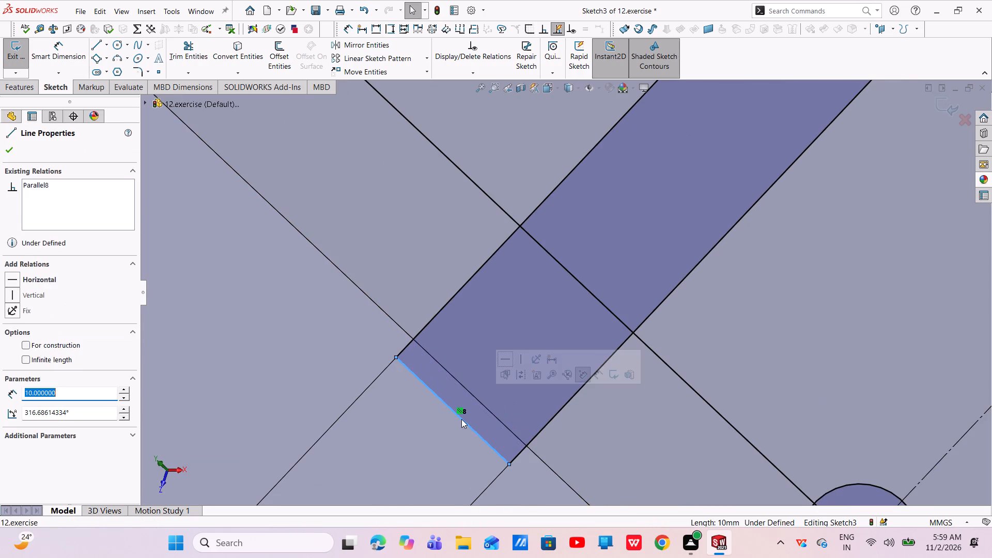
pyautogui.press('Escape')
pyautogui.press('Escape')
pyautogui.click(461, 419)
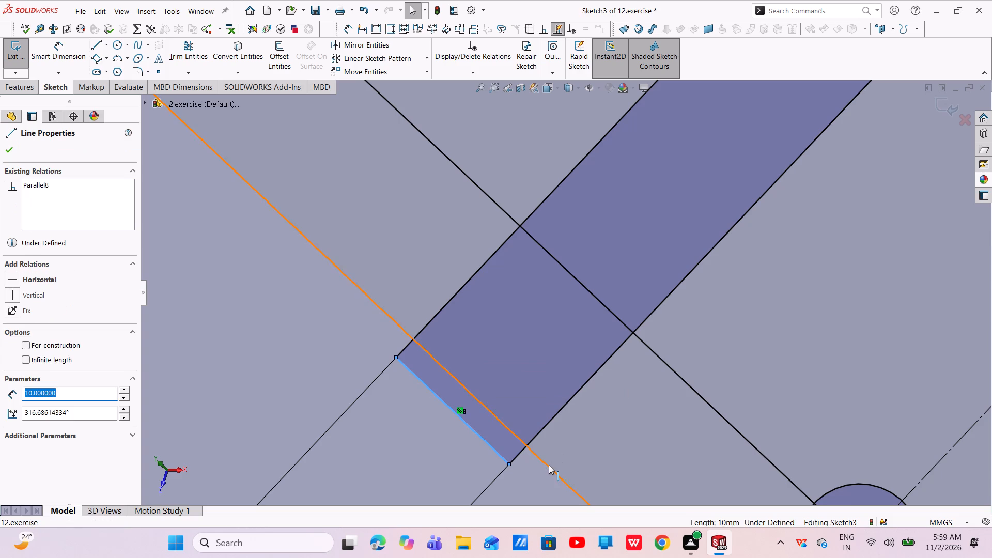
pyautogui.keyDown('ctrl'); pyautogui.click(549, 467); pyautogui.keyUp('ctrl')
pyautogui.click(575, 421)
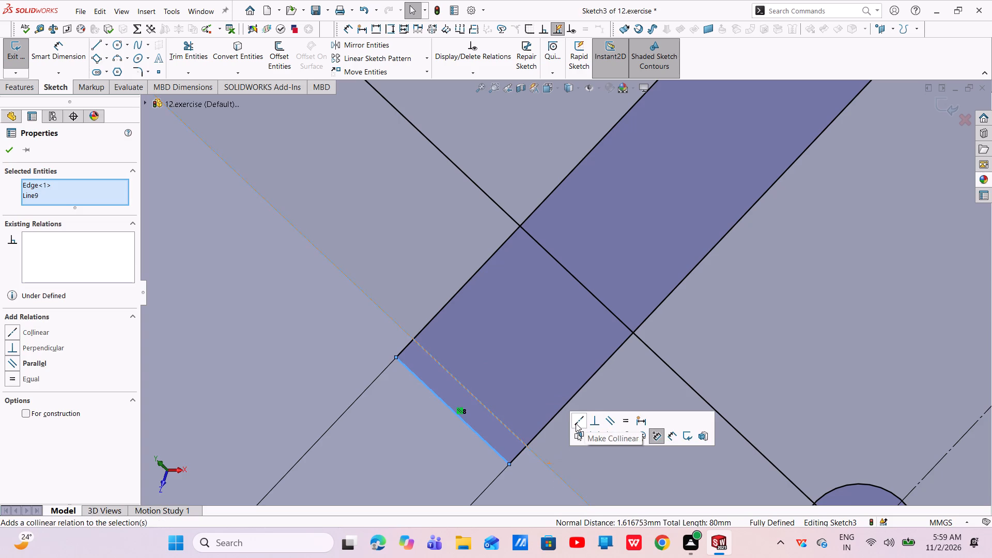
pyautogui.press('Escape')
pyautogui.scroll(1, 598, 408)
pyautogui.scroll(-2, 598, 408)
pyautogui.scroll(12, 598, 408)
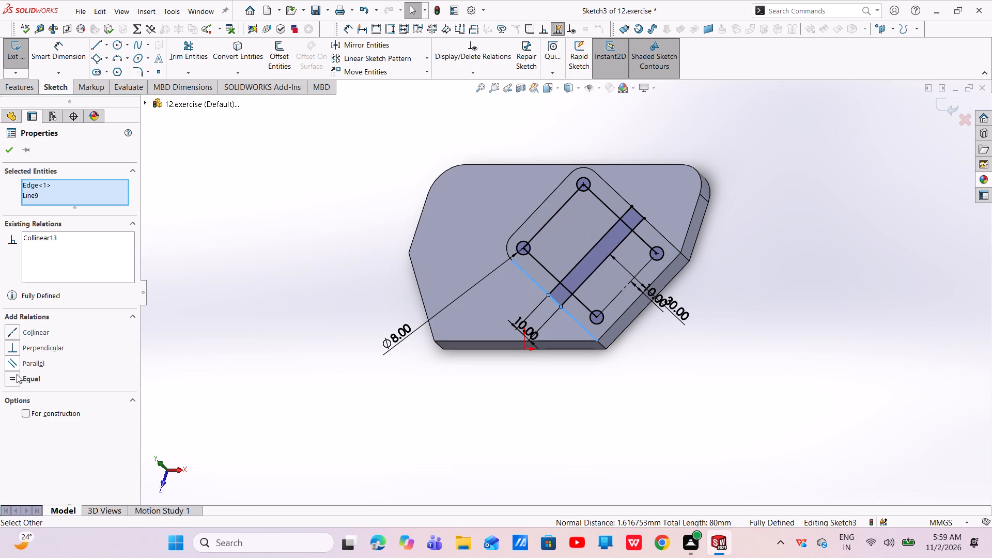
pyautogui.click(13, 154)
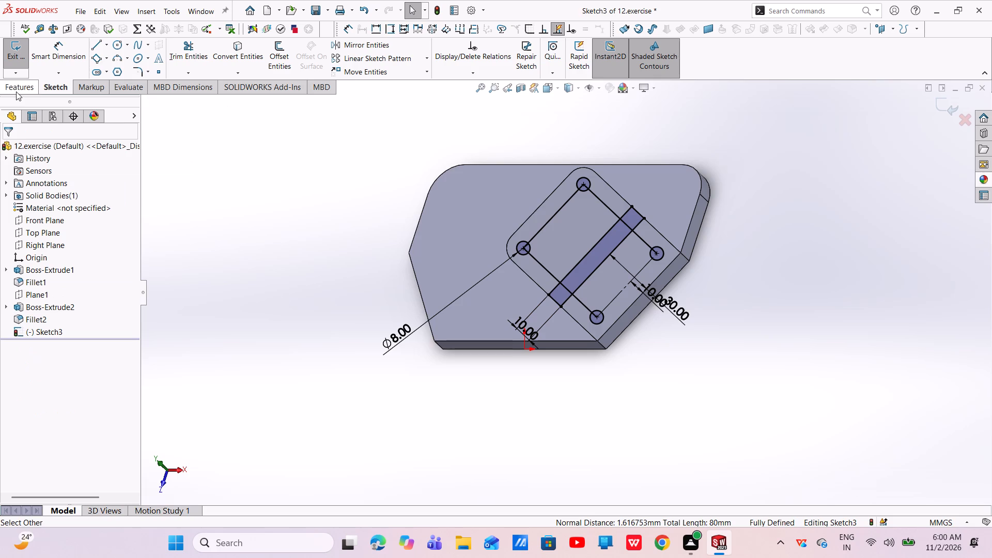
# Close the sketch and start an Extruded Cut from it.
pyautogui.click(937, 103)
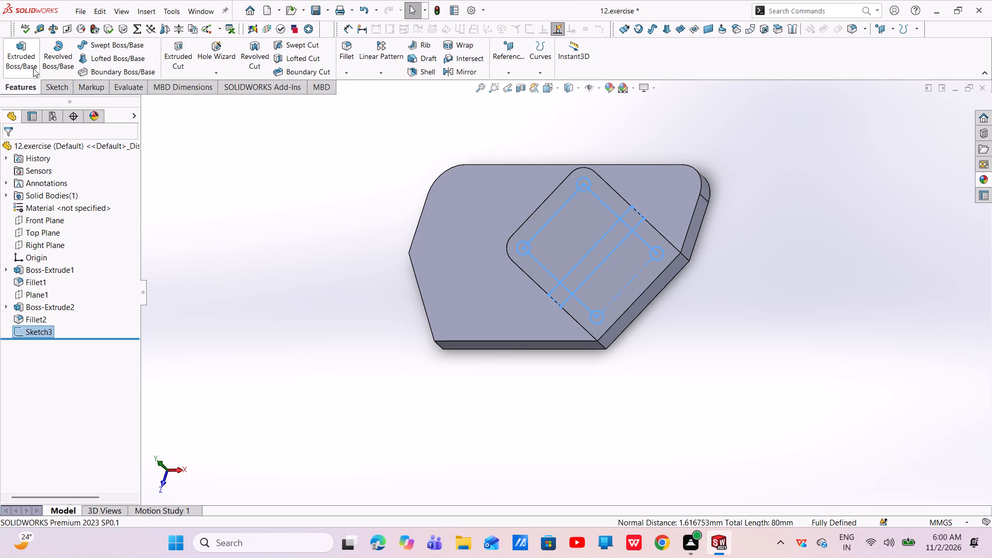
pyautogui.click(167, 64)
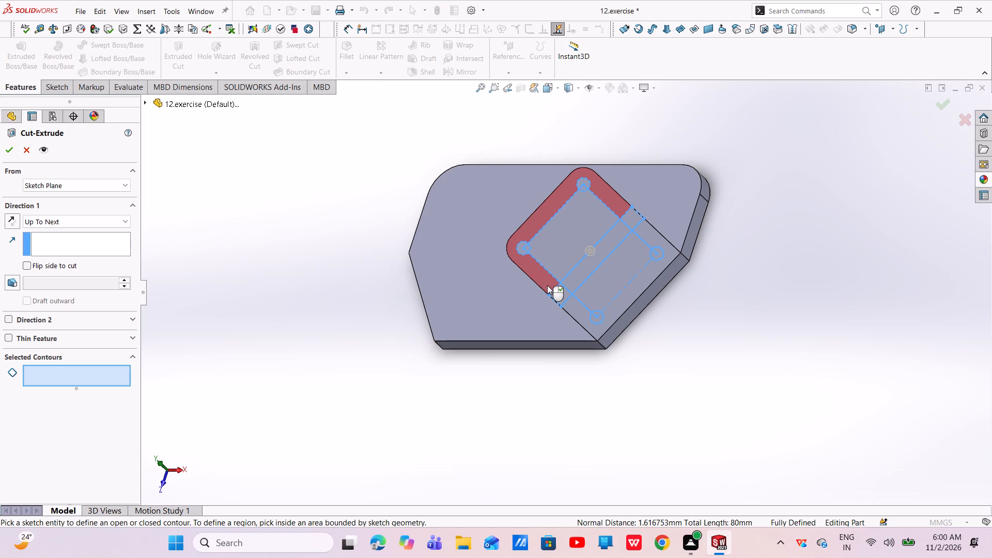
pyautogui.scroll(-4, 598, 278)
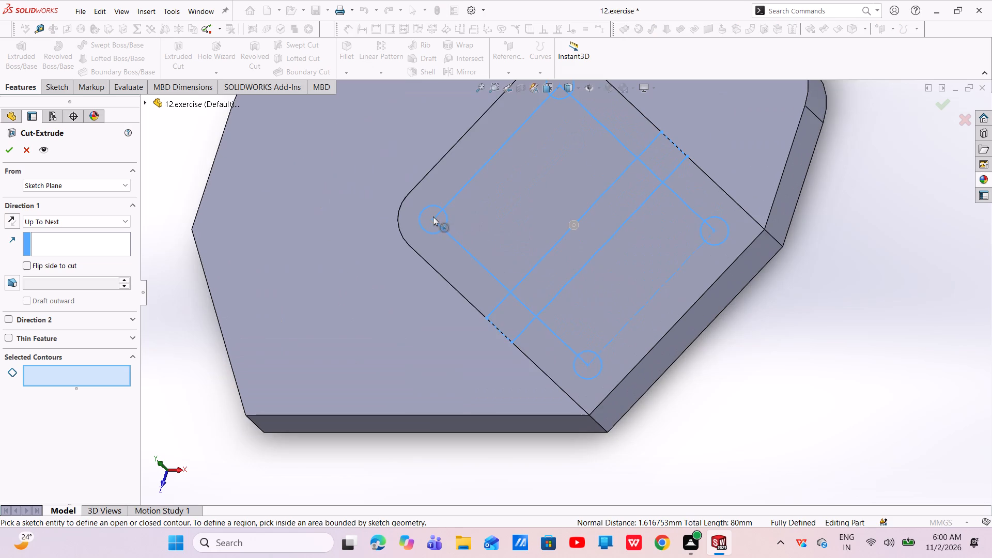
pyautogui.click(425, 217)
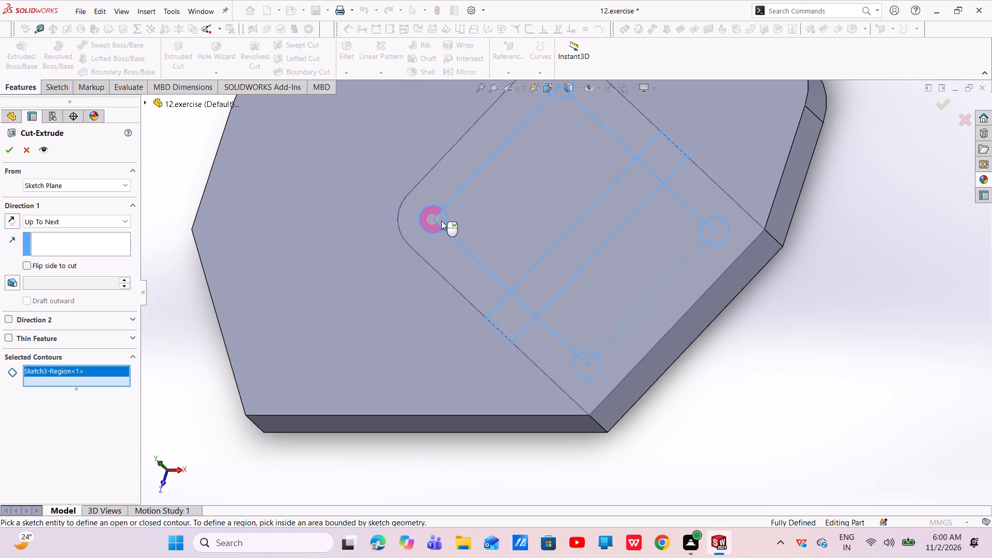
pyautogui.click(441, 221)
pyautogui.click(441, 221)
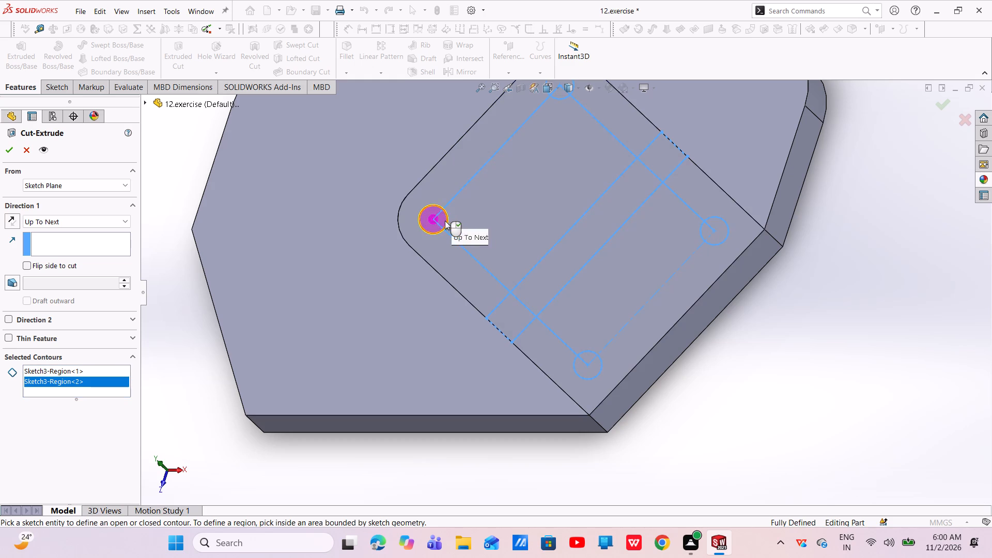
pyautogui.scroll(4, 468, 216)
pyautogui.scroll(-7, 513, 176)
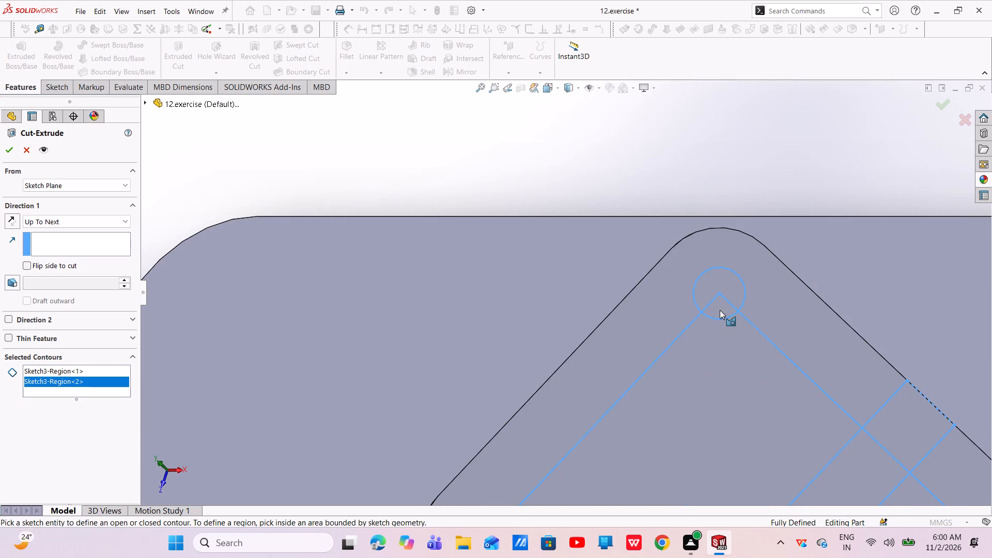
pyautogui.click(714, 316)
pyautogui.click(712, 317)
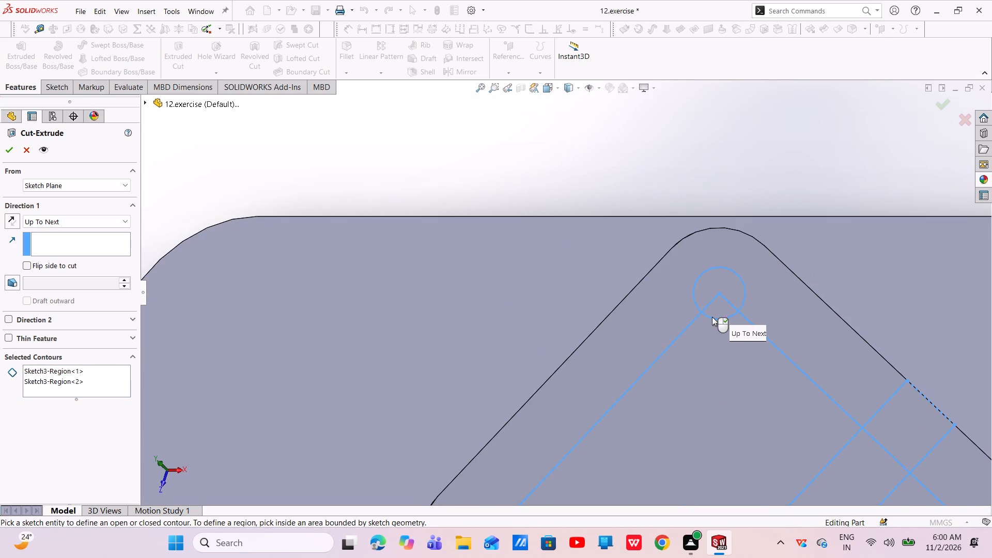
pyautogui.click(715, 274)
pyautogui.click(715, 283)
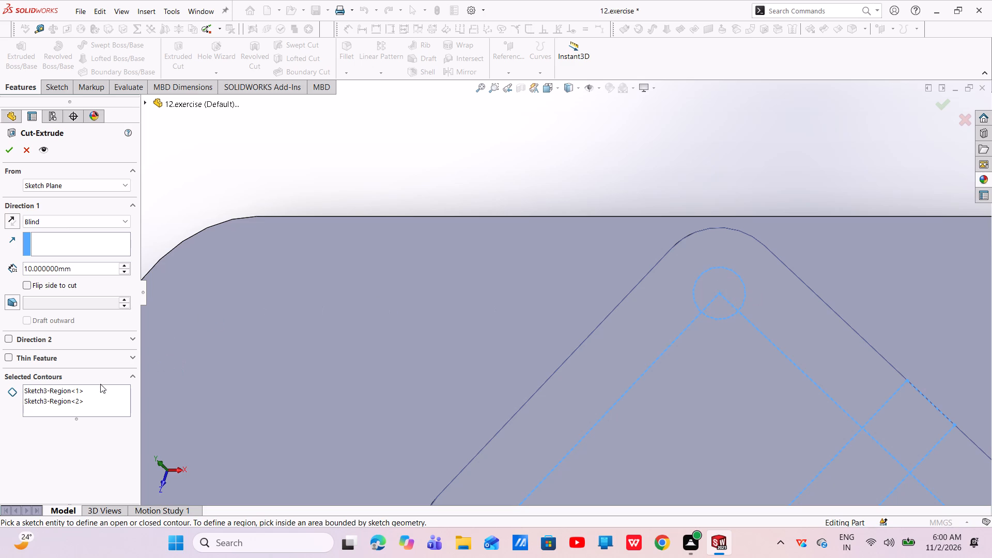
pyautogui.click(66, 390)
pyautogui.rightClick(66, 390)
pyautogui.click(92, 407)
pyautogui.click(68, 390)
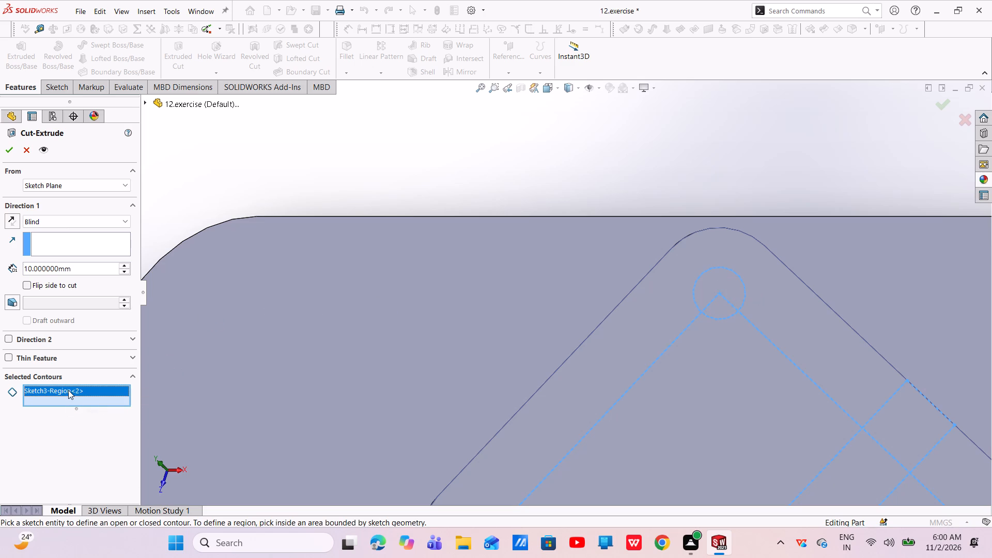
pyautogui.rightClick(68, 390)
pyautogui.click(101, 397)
# Select all regions inside the two circles at the block's rounded corners as contours for the cut.
pyautogui.scroll(3, 139, 385)
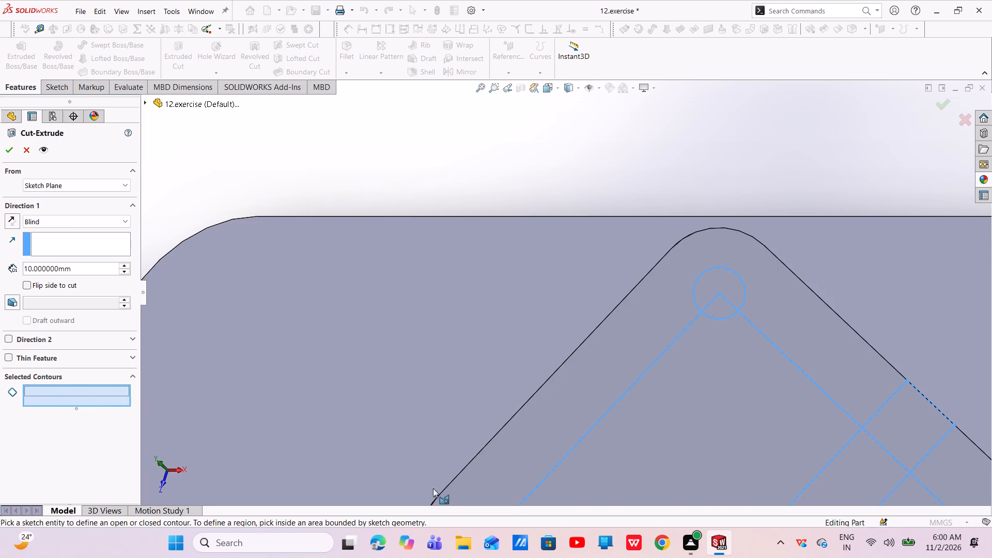
pyautogui.scroll(5, 450, 467)
pyautogui.scroll(-5, 527, 424)
pyautogui.click(547, 303)
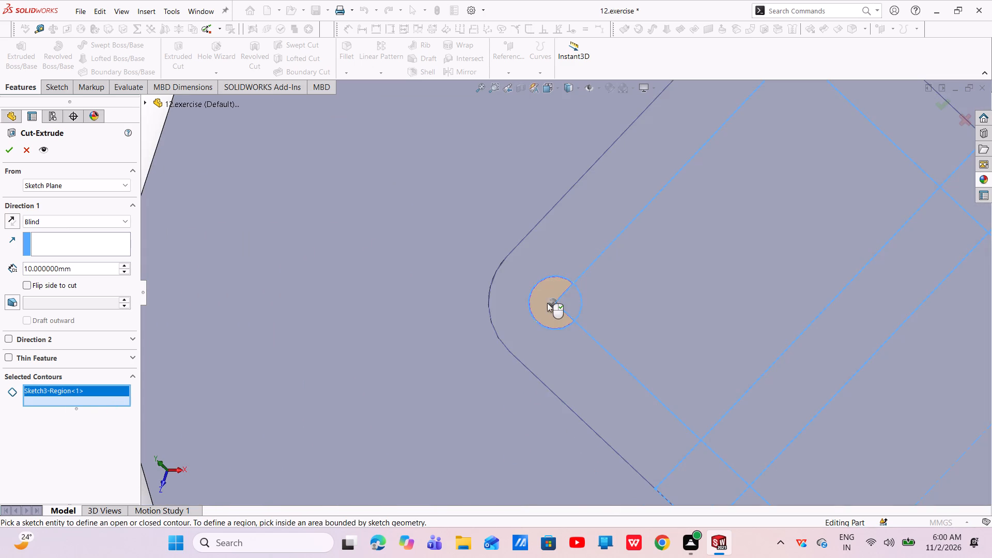
pyautogui.click(569, 301)
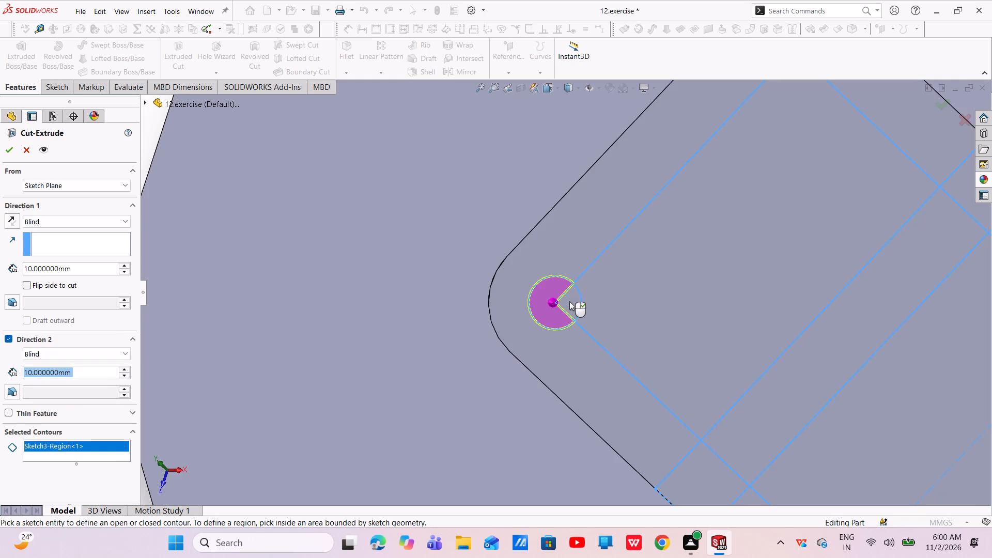
pyautogui.click(569, 301)
pyautogui.click(81, 448)
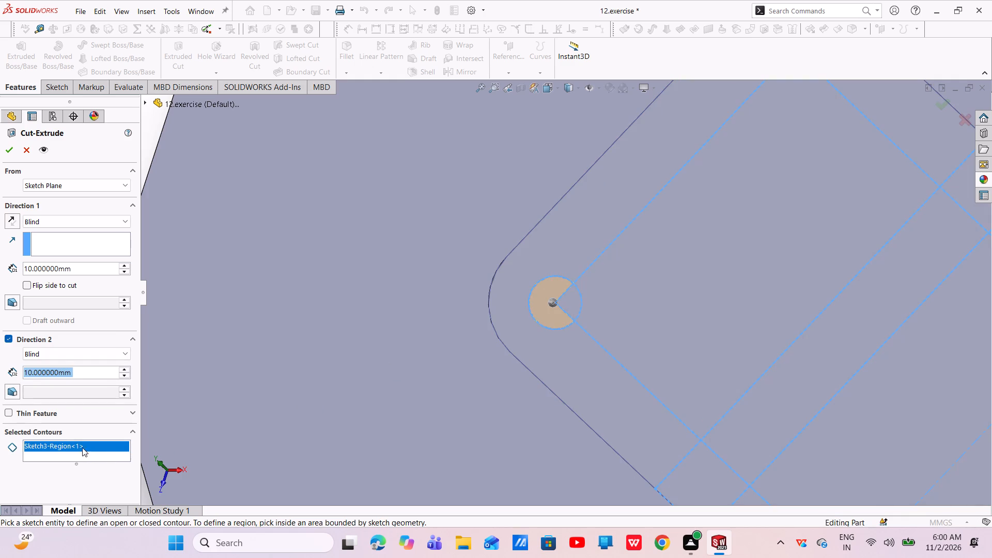
pyautogui.click(575, 302)
pyautogui.scroll(5, 576, 302)
pyautogui.scroll(-5, 655, 206)
pyautogui.scroll(1, 663, 215)
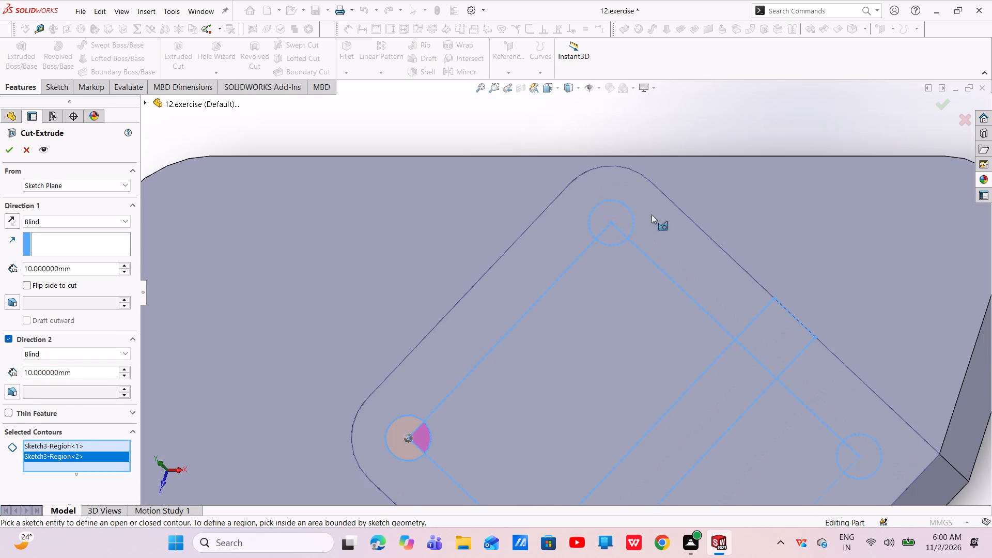
pyautogui.click(600, 218)
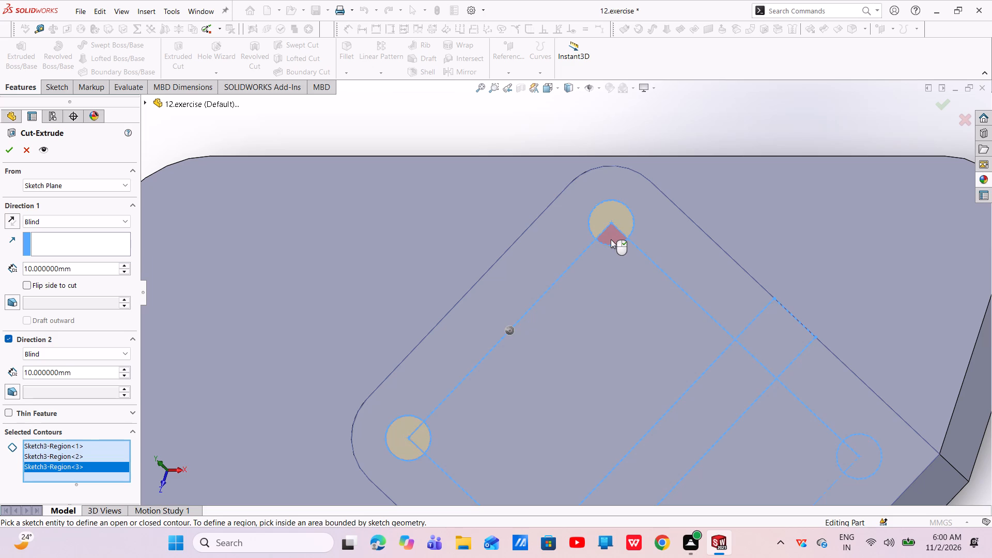
pyautogui.click(611, 239)
# Add all regions inside the two circles near the block's lower edge to the cut contours.
pyautogui.scroll(3, 611, 239)
pyautogui.scroll(1, 616, 282)
pyautogui.scroll(-5, 622, 297)
pyautogui.scroll(-1, 673, 347)
pyautogui.scroll(1, 673, 347)
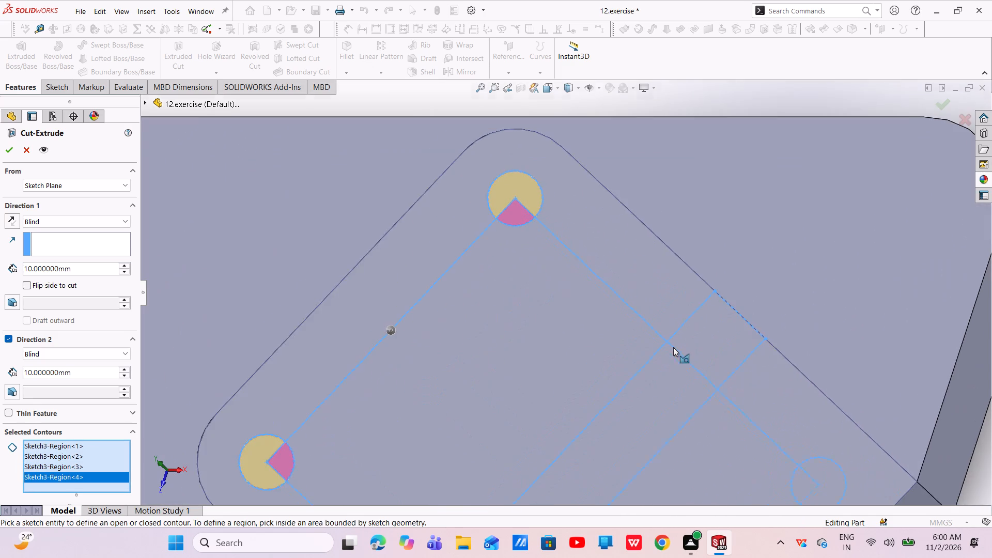
pyautogui.scroll(2, 673, 347)
pyautogui.scroll(-4, 734, 455)
pyautogui.click(695, 346)
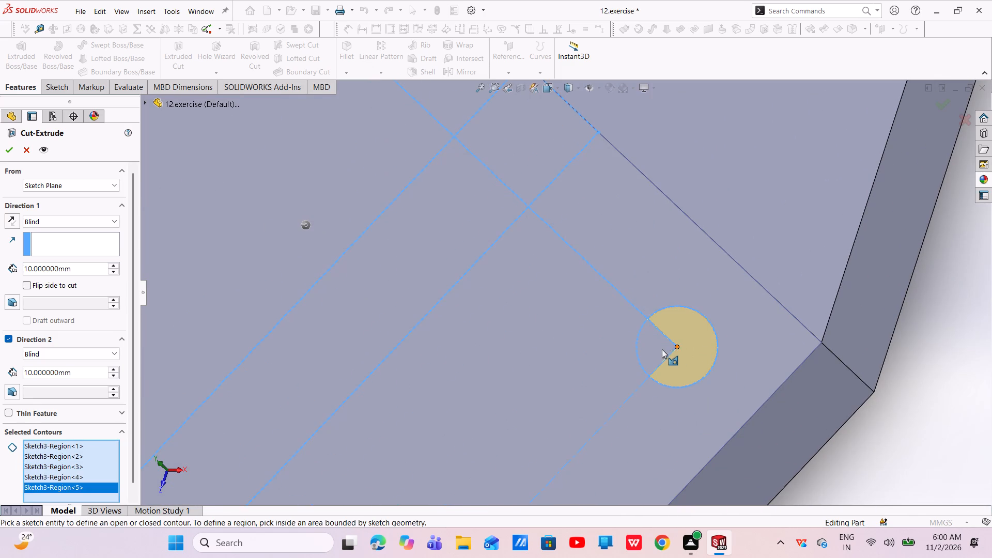
pyautogui.click(662, 349)
pyautogui.scroll(4, 662, 349)
pyautogui.scroll(4, 605, 378)
pyautogui.scroll(-4, 519, 392)
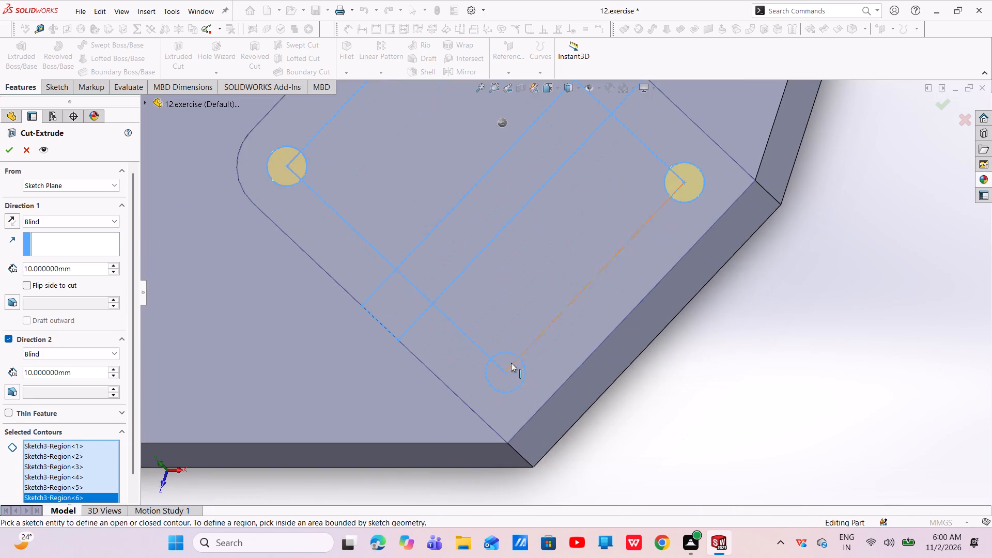
pyautogui.click(504, 360)
pyautogui.click(512, 379)
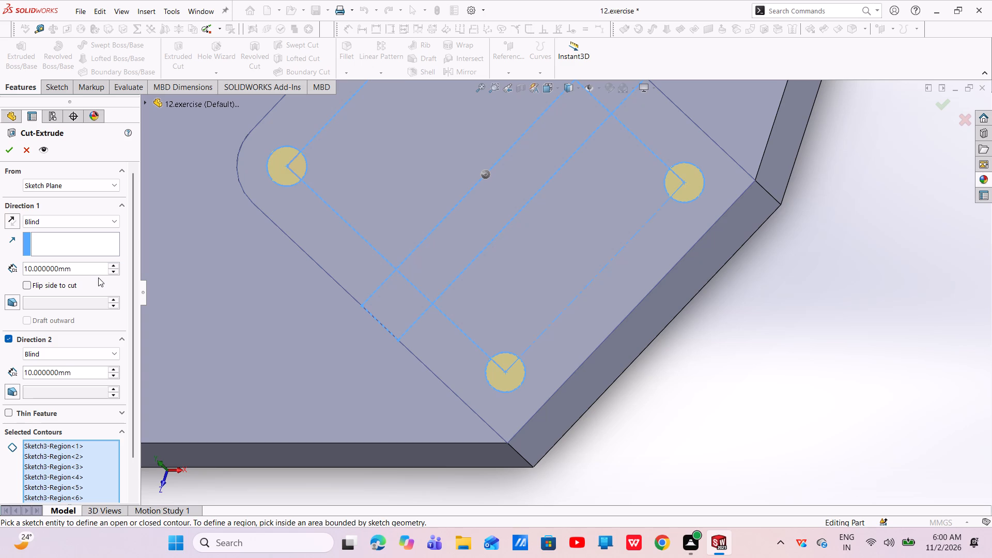
# Cut the four selected circles to a blind depth of 20 mm in one direction only, with Direction 2 off.
pyautogui.click(11, 342)
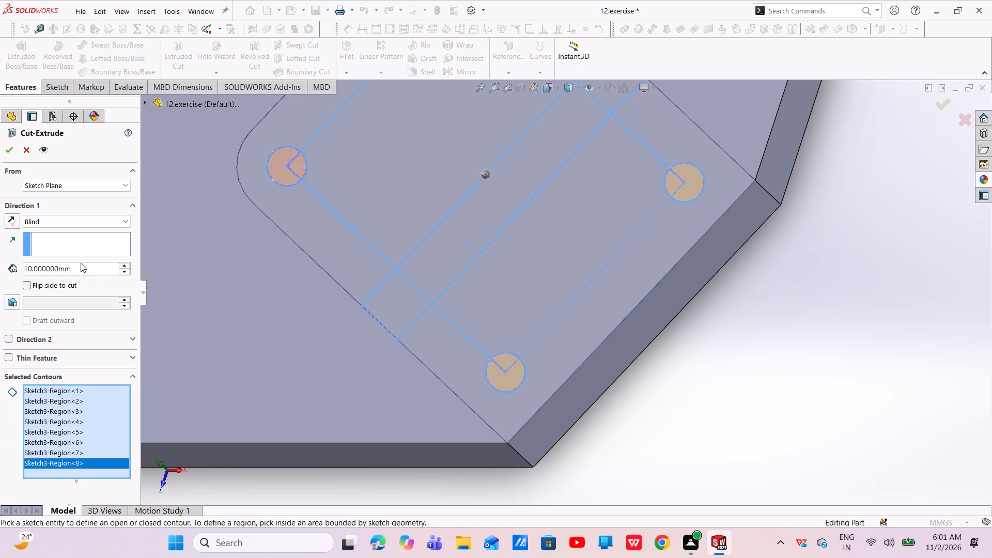
pyautogui.moveTo(81, 263); pyautogui.dragTo(59, 271)
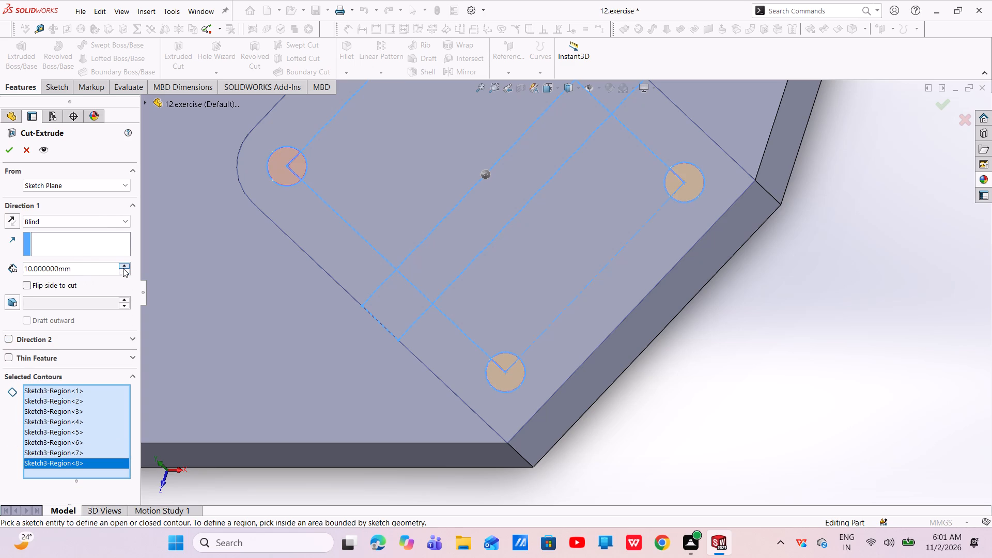
pyautogui.click(123, 268)
pyautogui.click(13, 151)
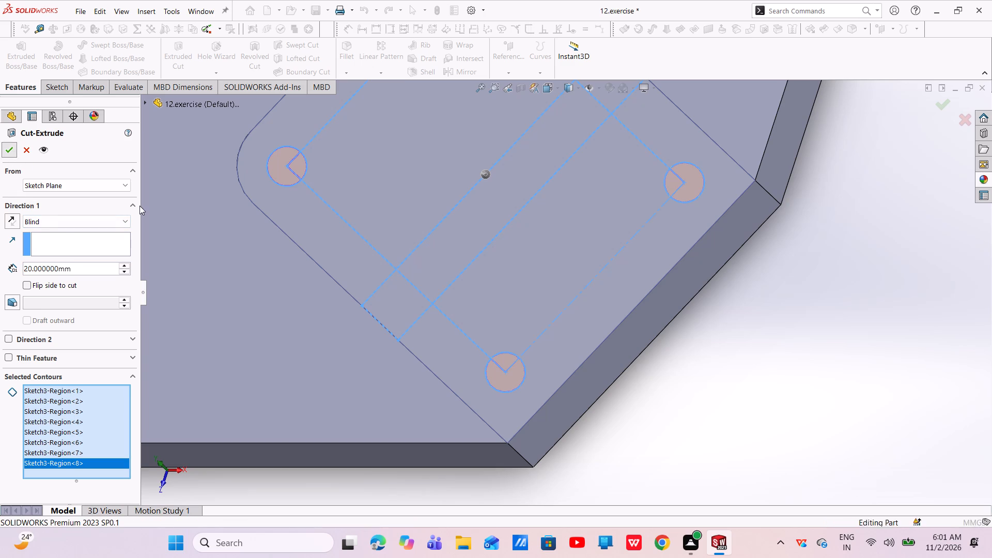
pyautogui.moveTo(373, 315); pyautogui.dragTo(375, 340, button='middle')
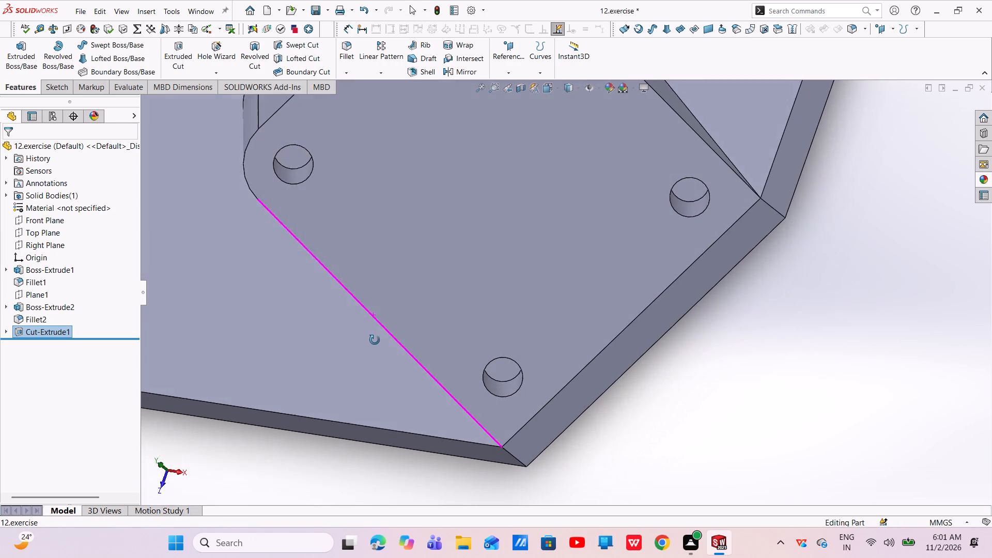
# Show the hole cut's Sketch3 and use its narrow rectangle to cut a slot across the angled block, blind 20 mm deep.
pyautogui.moveTo(375, 340); pyautogui.dragTo(376, 342, button='middle')
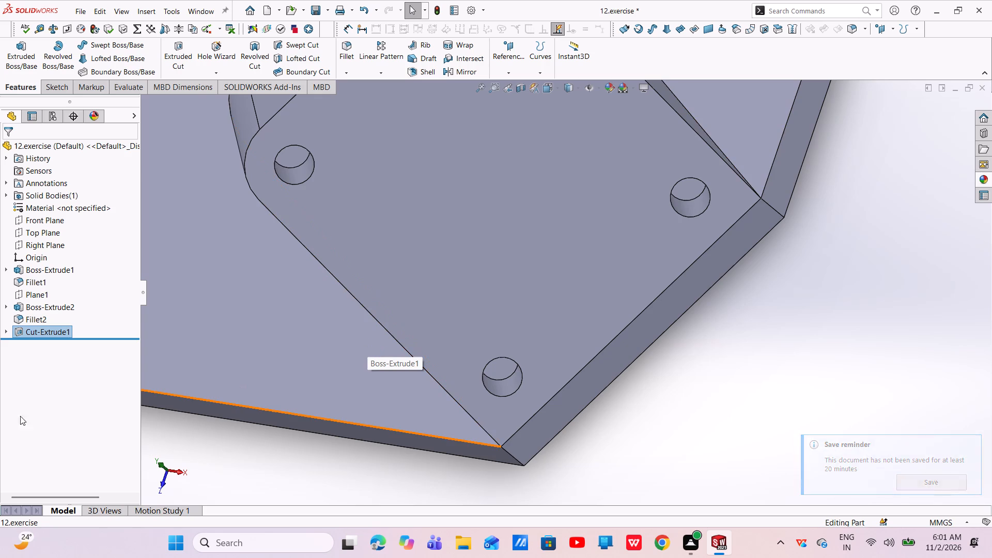
pyautogui.click(5, 333)
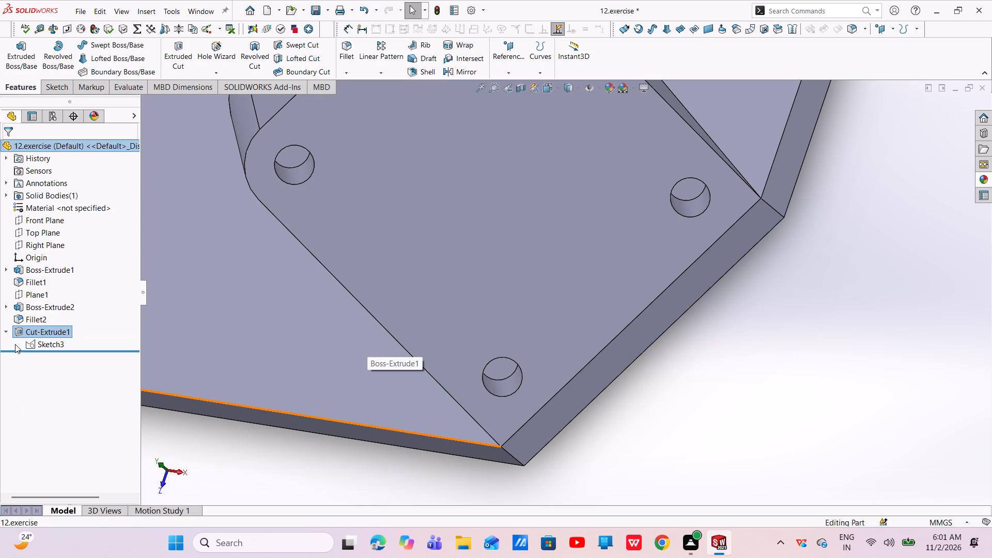
pyautogui.click(27, 344)
pyautogui.click(37, 330)
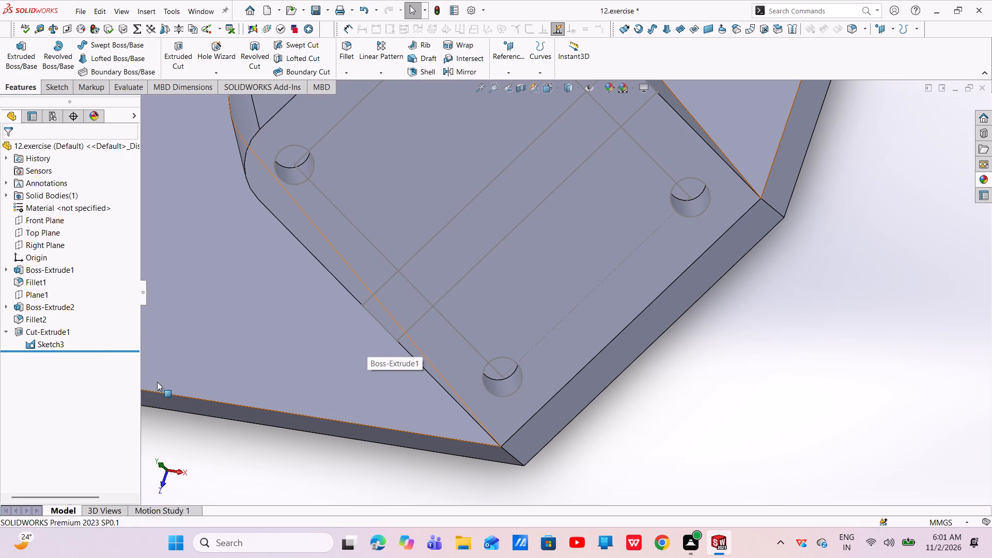
pyautogui.scroll(3, 158, 379)
pyautogui.click(172, 63)
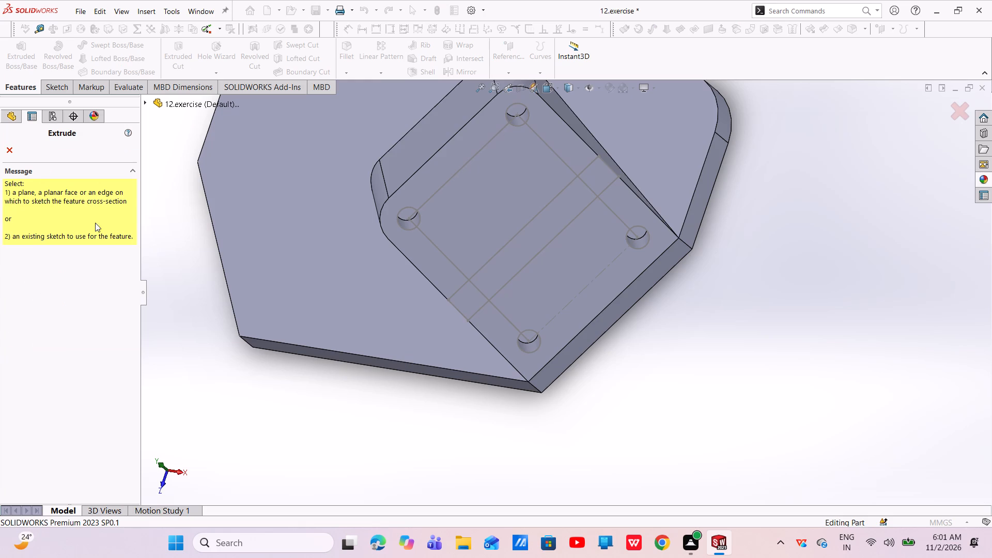
pyautogui.click(499, 254)
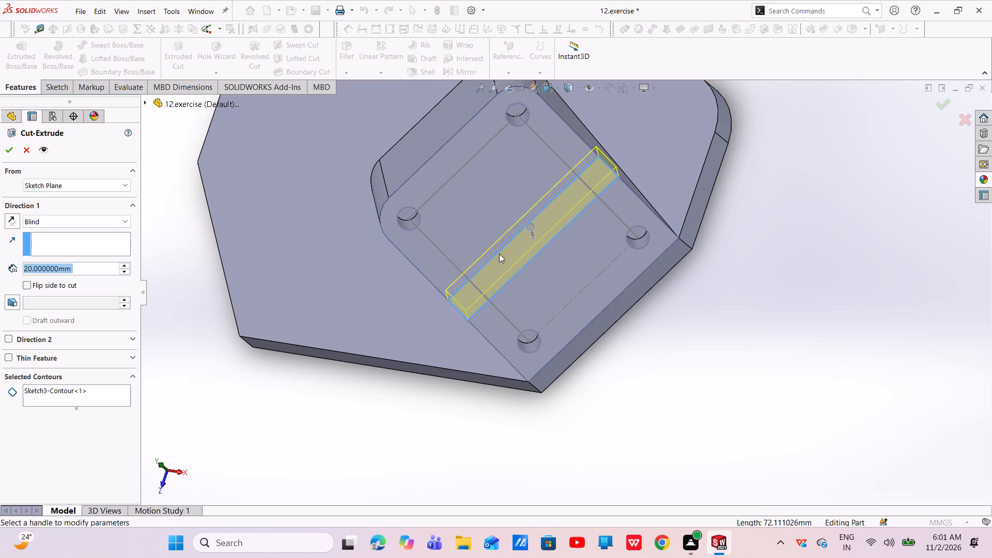
pyautogui.click(10, 151)
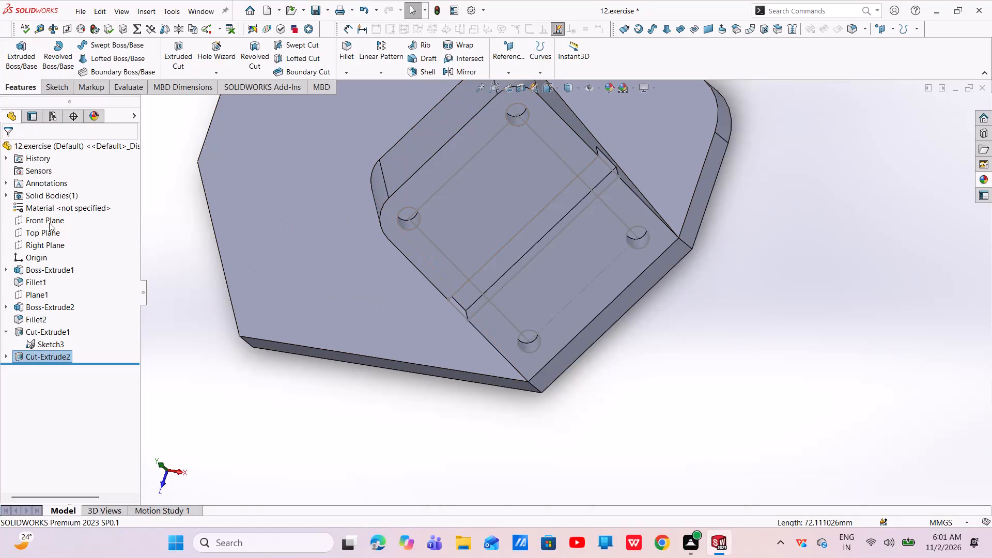
# Hide Sketch3 under the hole cut.
pyautogui.click(52, 343)
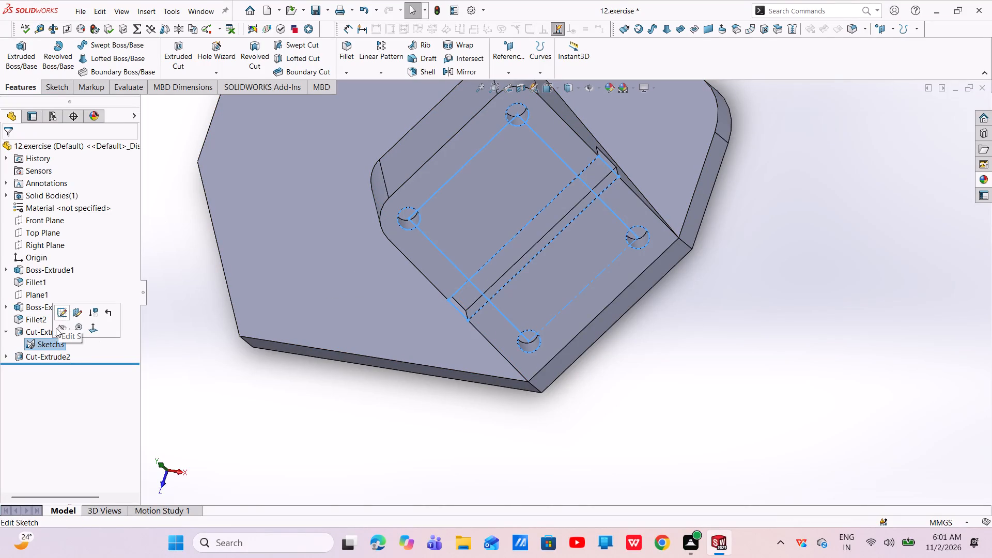
pyautogui.click(58, 328)
pyautogui.scroll(2, 211, 457)
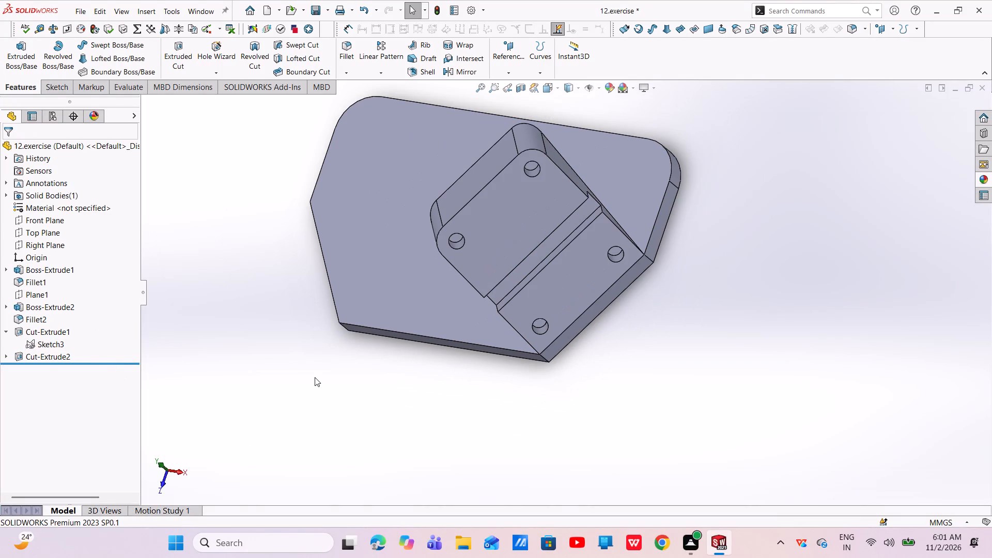
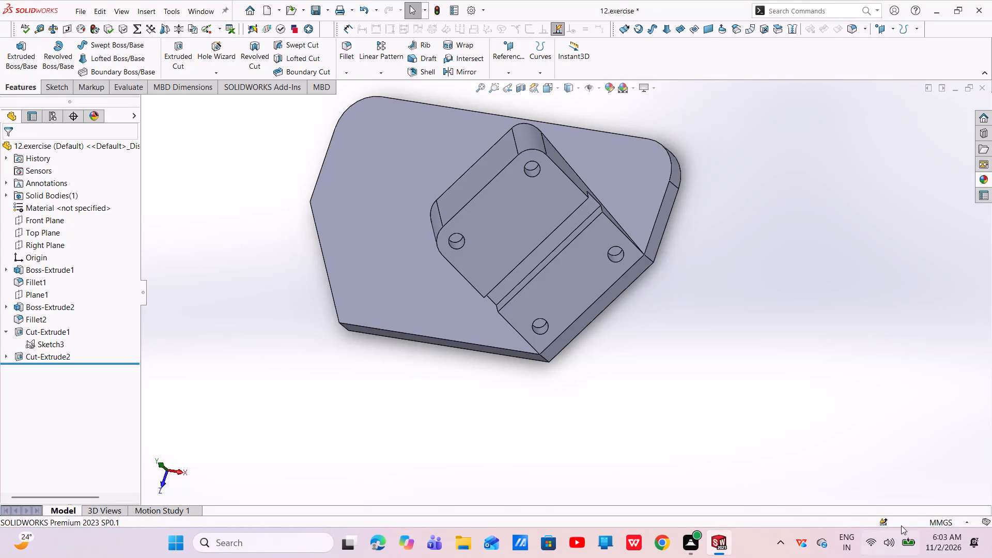
# Try to mirror Cut-Extrude1 and Boss-Extrude2 about the Right Plane, with the slot's floor face as the secondary mirror face.
pyautogui.scroll(3, 786, 515)
pyautogui.scroll(3, 588, 337)
pyautogui.moveTo(528, 319); pyautogui.dragTo(607, 253, button='middle')
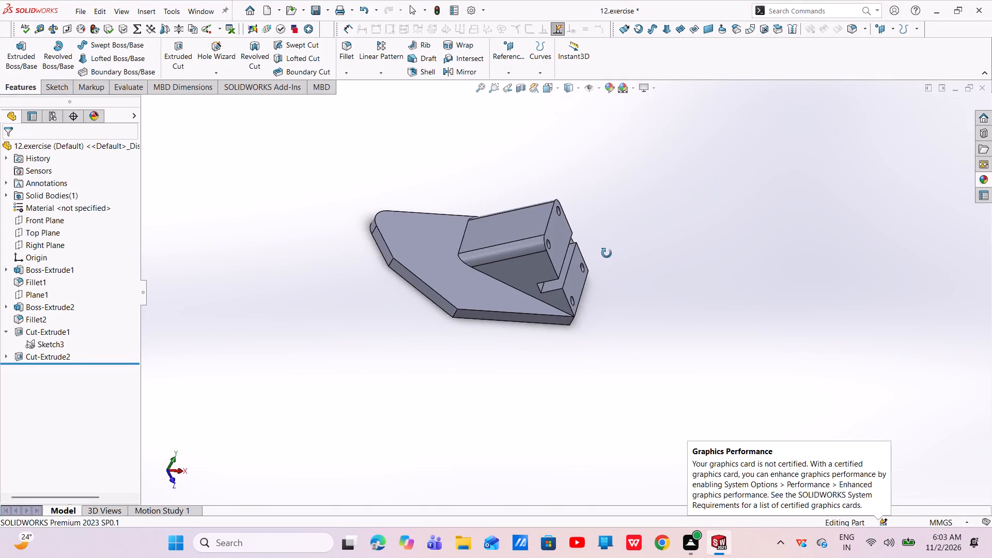
pyautogui.moveTo(607, 253); pyautogui.dragTo(555, 270, button='middle')
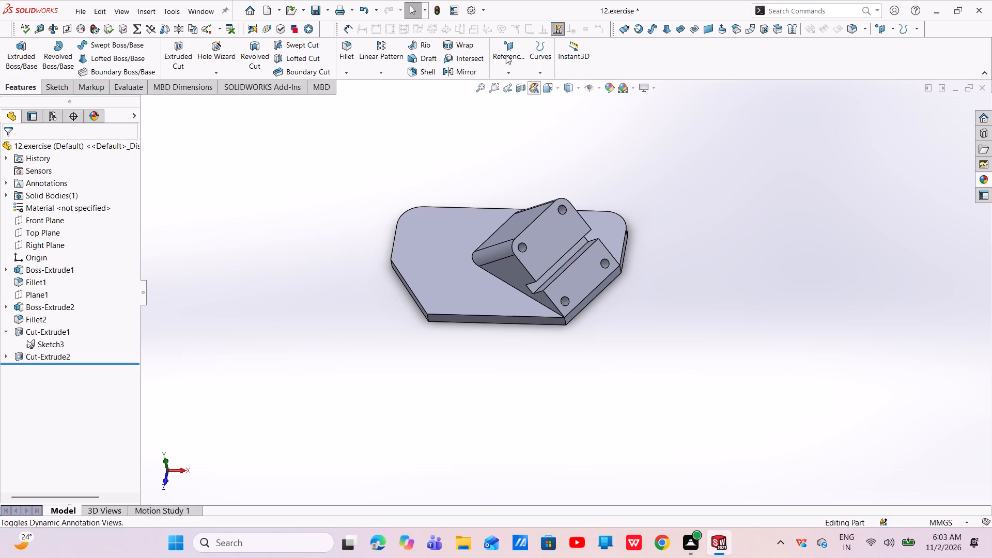
pyautogui.click(458, 75)
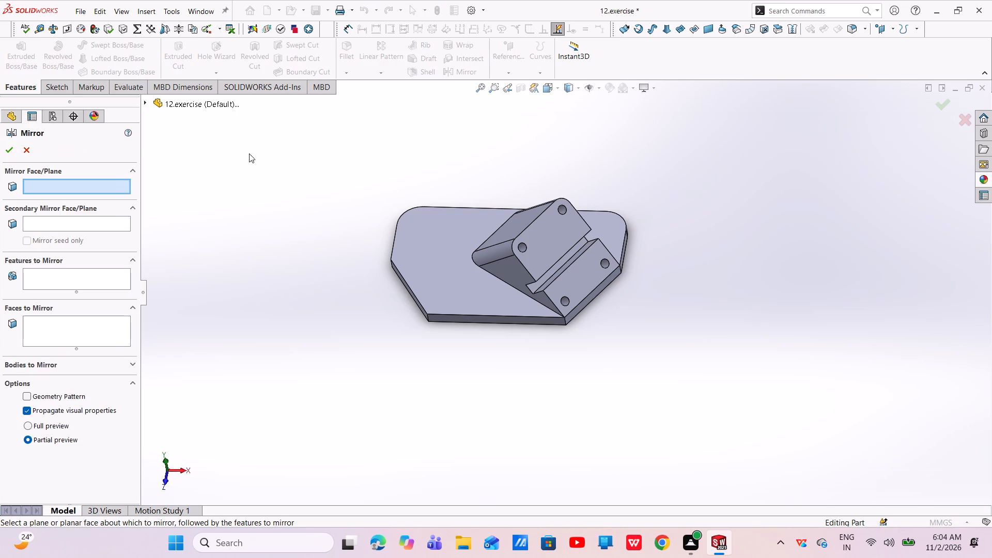
pyautogui.click(146, 99)
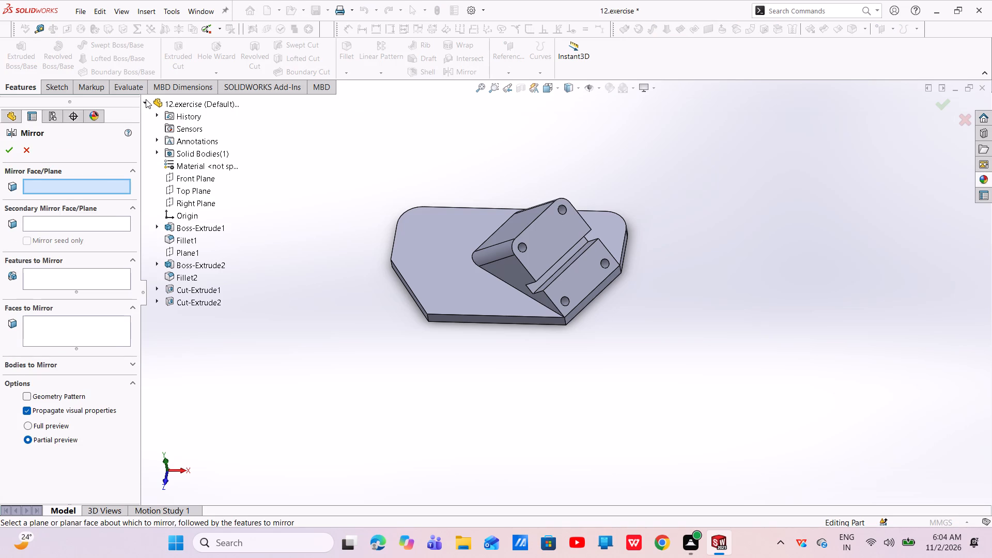
pyautogui.click(189, 199)
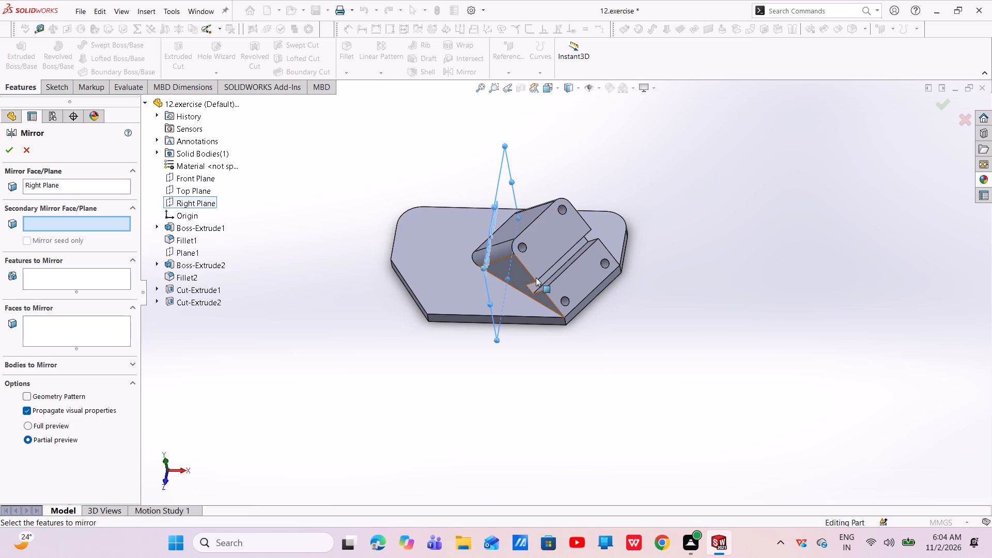
pyautogui.scroll(-2, 536, 277)
pyautogui.click(581, 255)
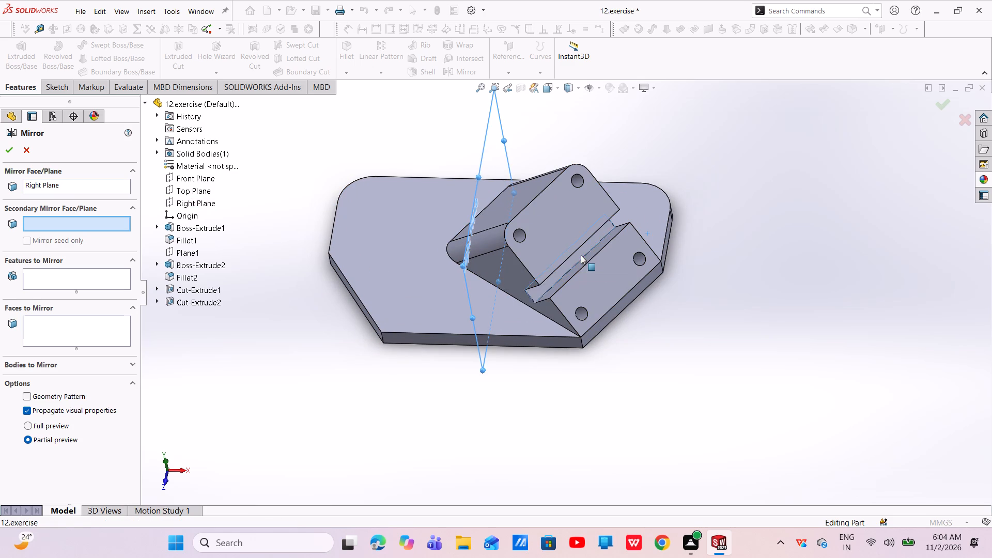
pyautogui.click(521, 233)
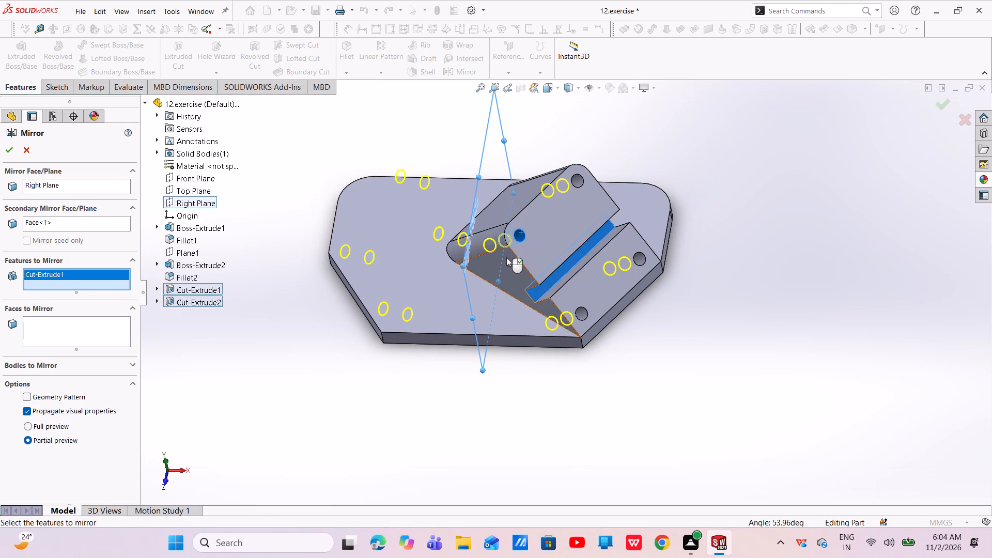
pyautogui.click(506, 257)
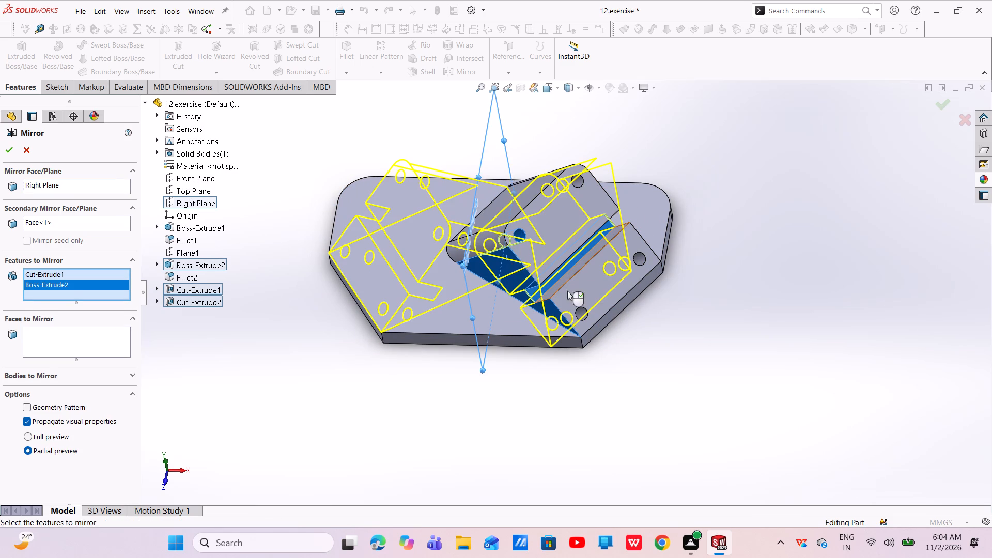
pyautogui.click(638, 258)
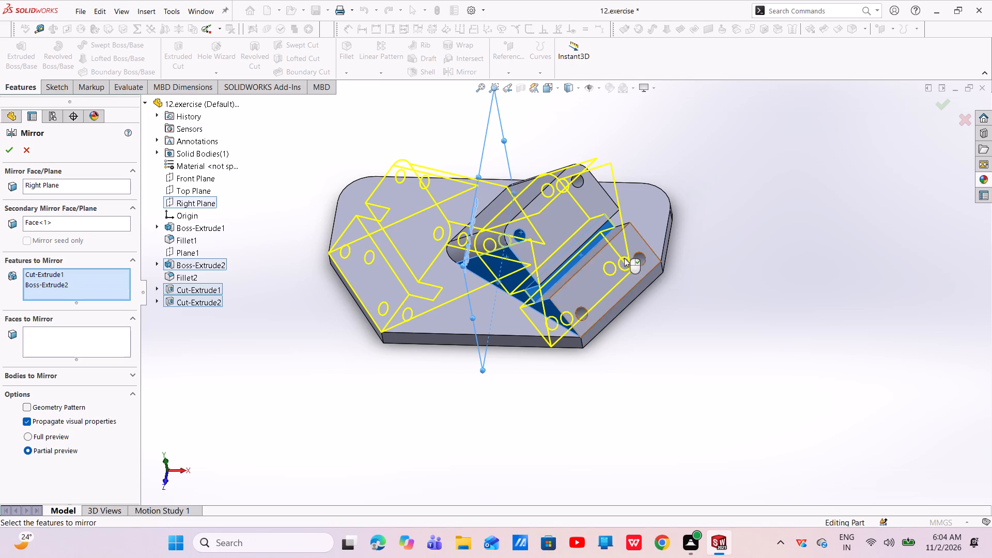
pyautogui.click(6, 146)
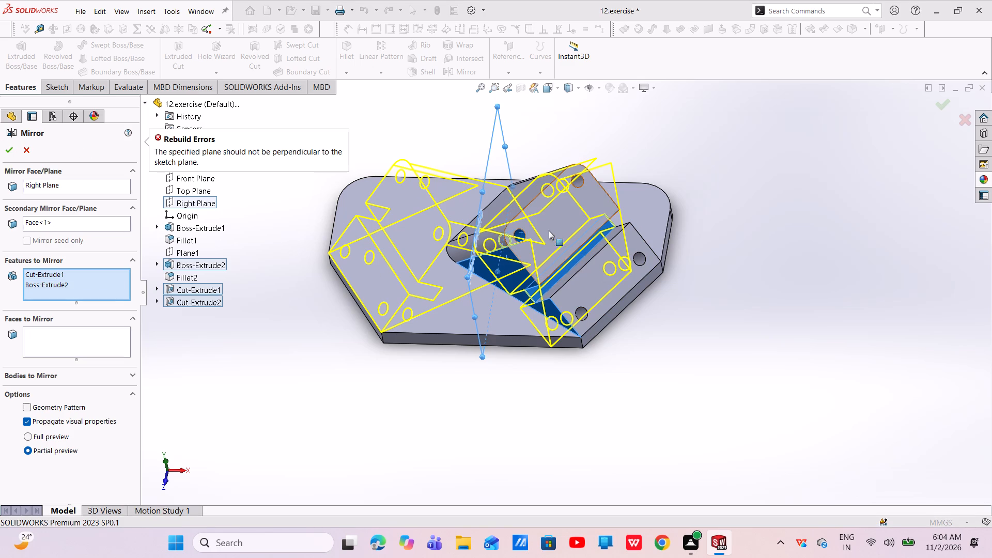
# Add Fillet2 and the slot cut, Cut-Extrude2, to the features to mirror and try to complete the mirror again.
pyautogui.click(482, 236)
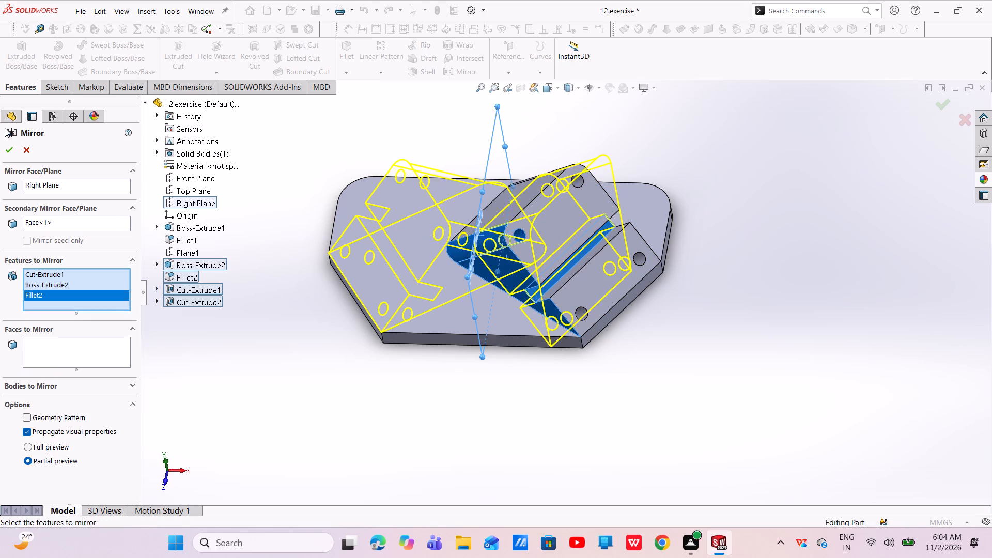
pyautogui.click(6, 147)
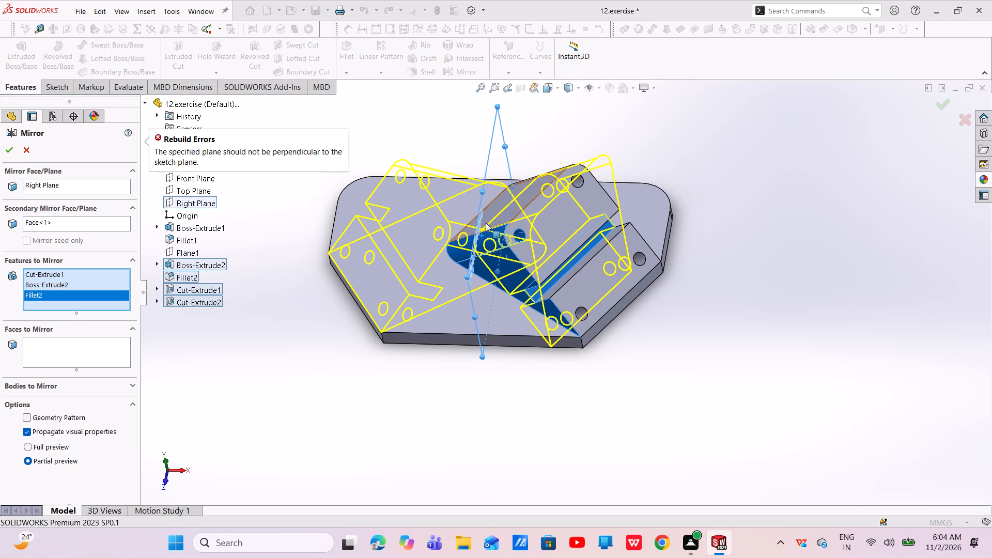
pyautogui.click(522, 195)
pyautogui.click(555, 220)
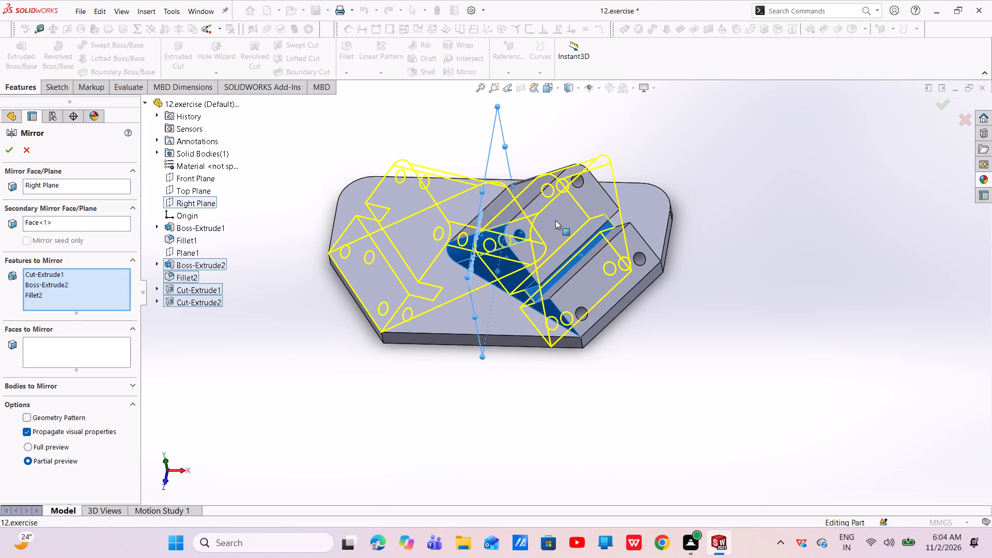
pyautogui.click(576, 266)
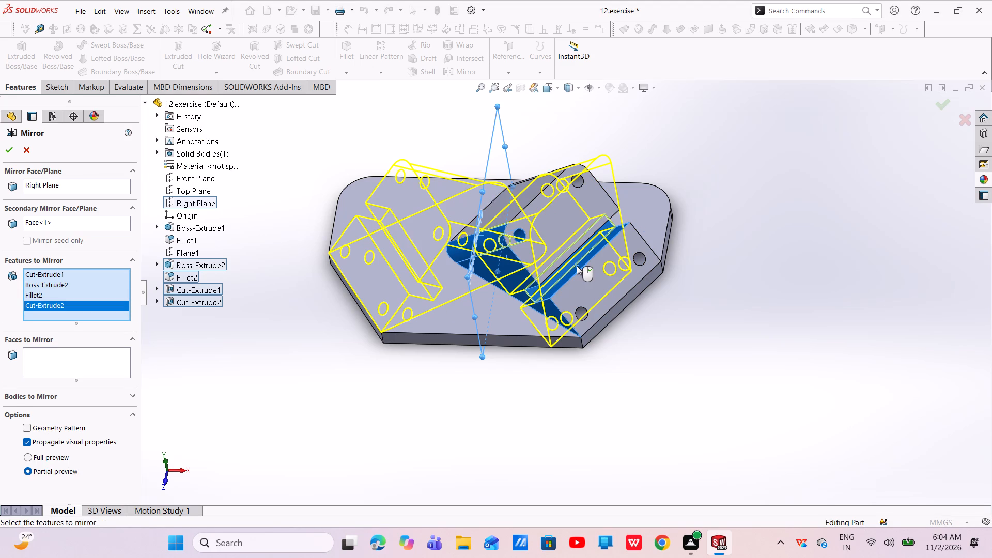
pyautogui.moveTo(580, 266); pyautogui.dragTo(551, 232, button='middle')
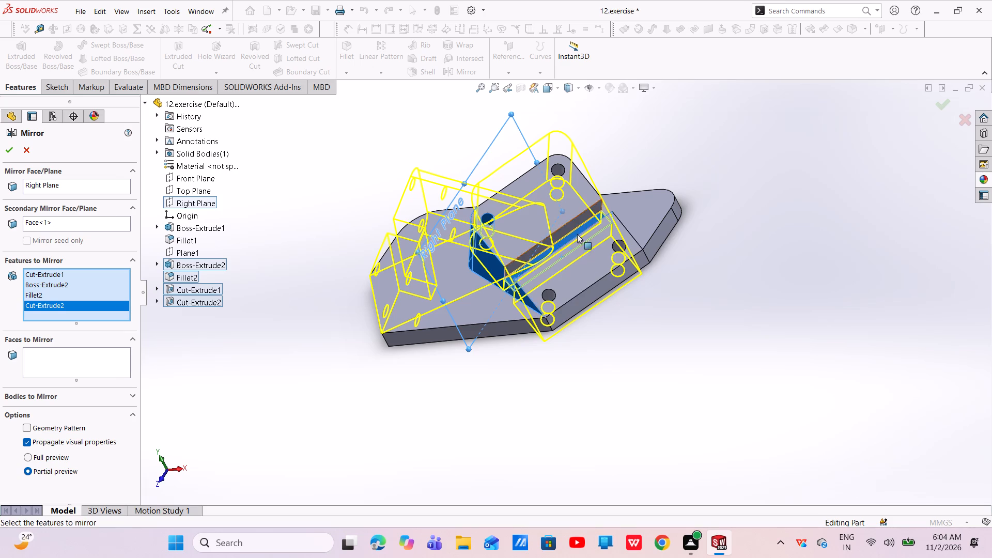
pyautogui.click(570, 223)
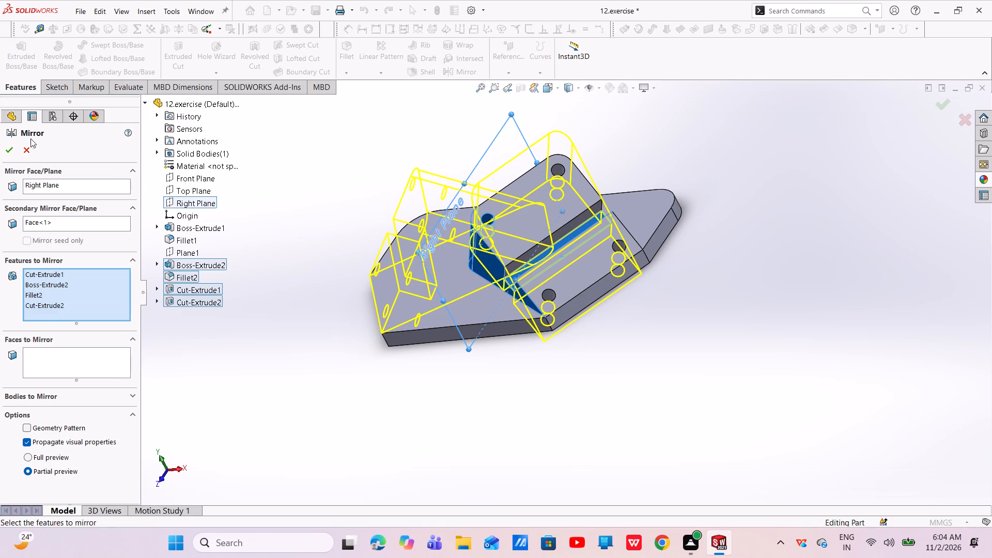
pyautogui.click(8, 148)
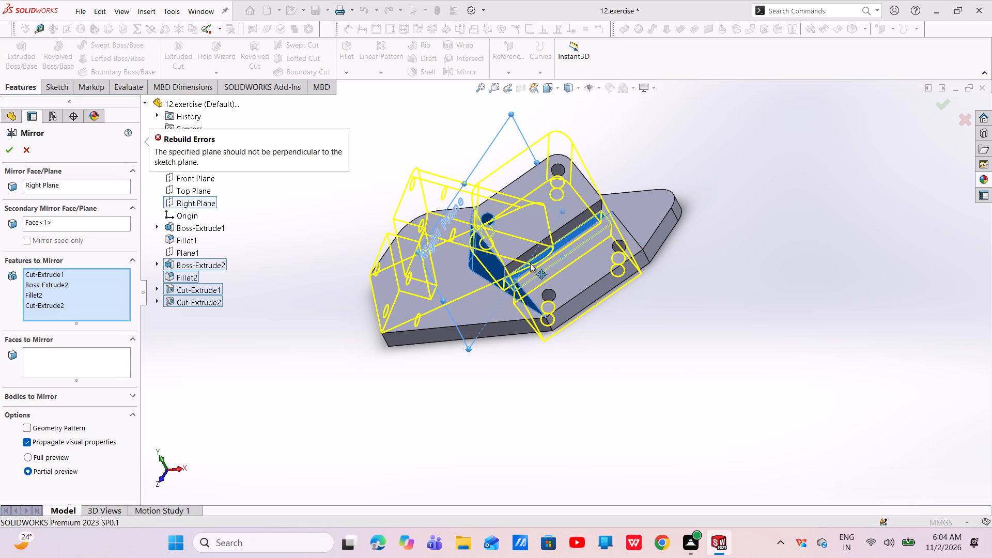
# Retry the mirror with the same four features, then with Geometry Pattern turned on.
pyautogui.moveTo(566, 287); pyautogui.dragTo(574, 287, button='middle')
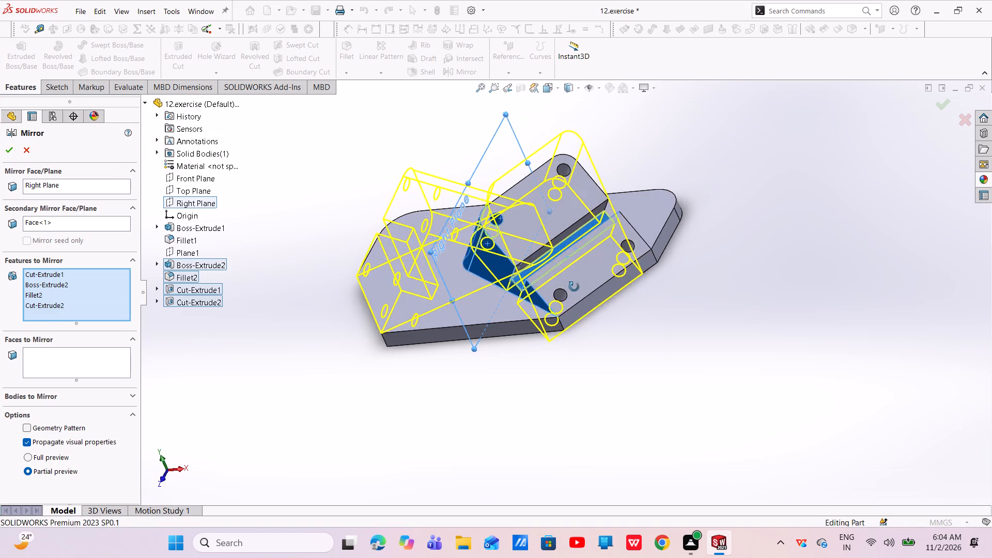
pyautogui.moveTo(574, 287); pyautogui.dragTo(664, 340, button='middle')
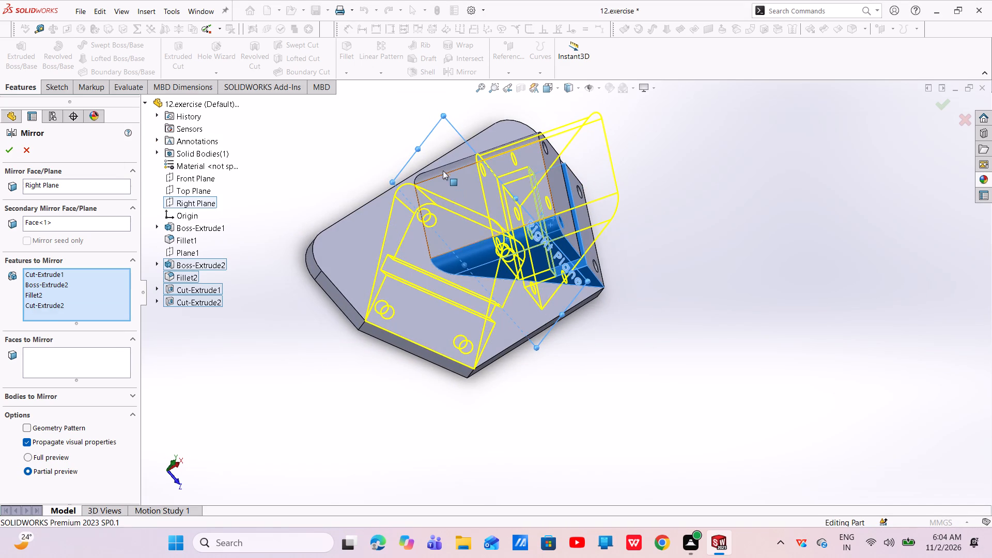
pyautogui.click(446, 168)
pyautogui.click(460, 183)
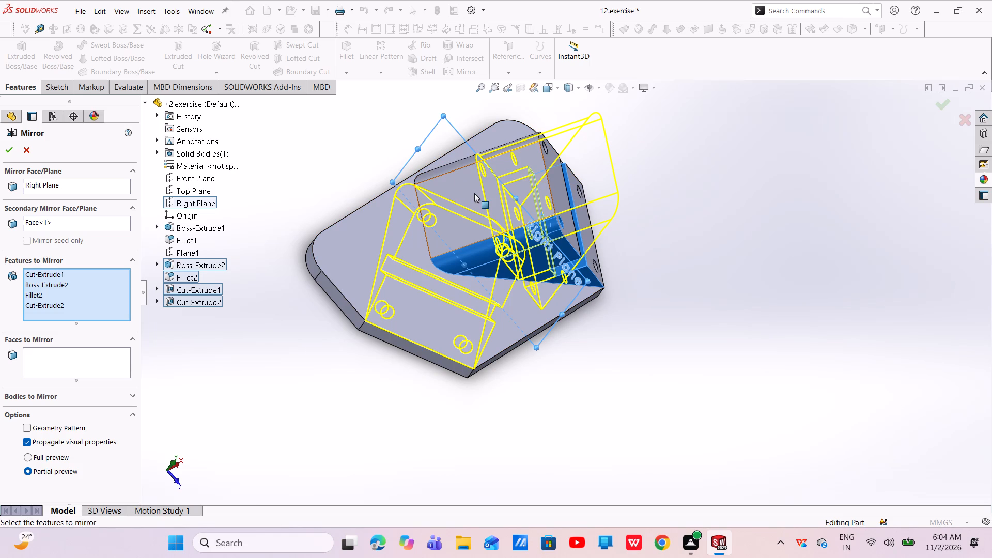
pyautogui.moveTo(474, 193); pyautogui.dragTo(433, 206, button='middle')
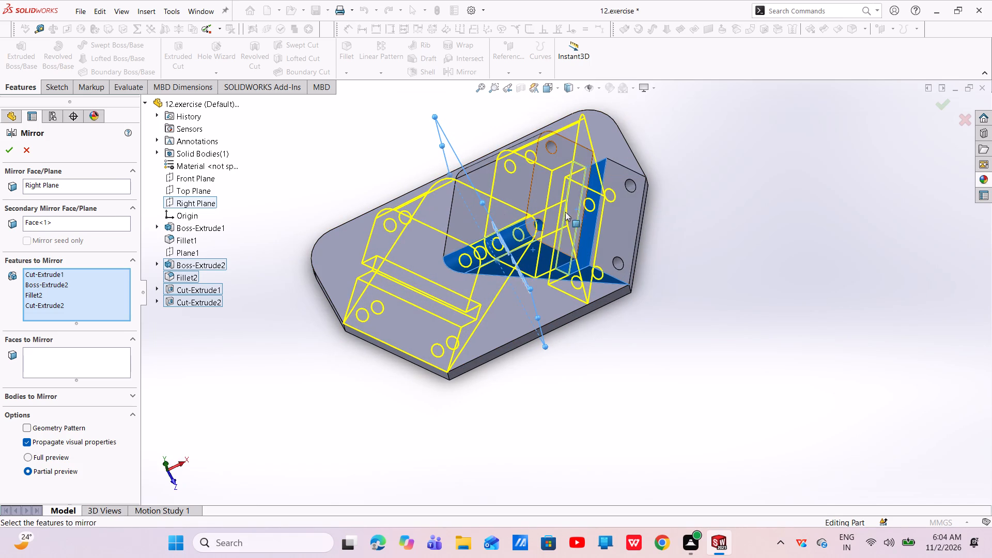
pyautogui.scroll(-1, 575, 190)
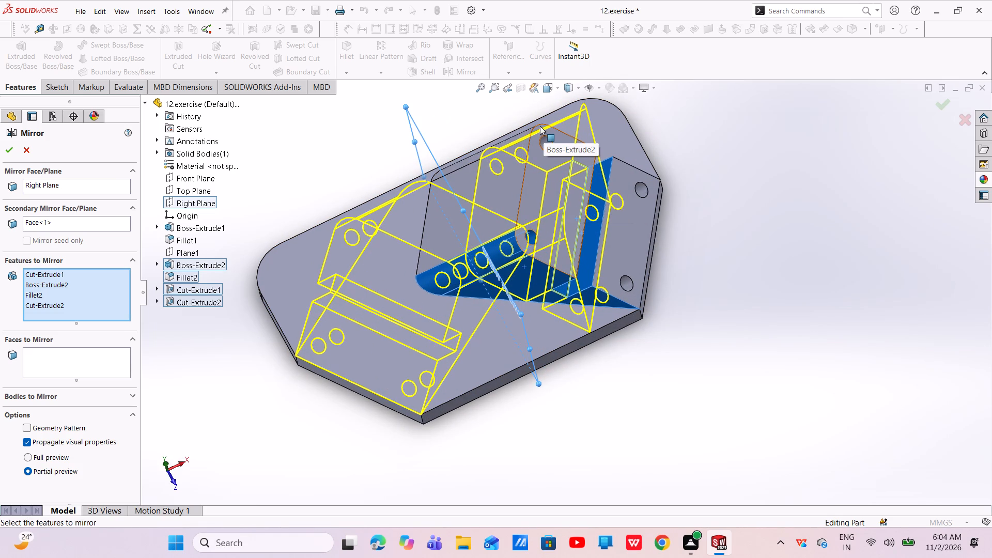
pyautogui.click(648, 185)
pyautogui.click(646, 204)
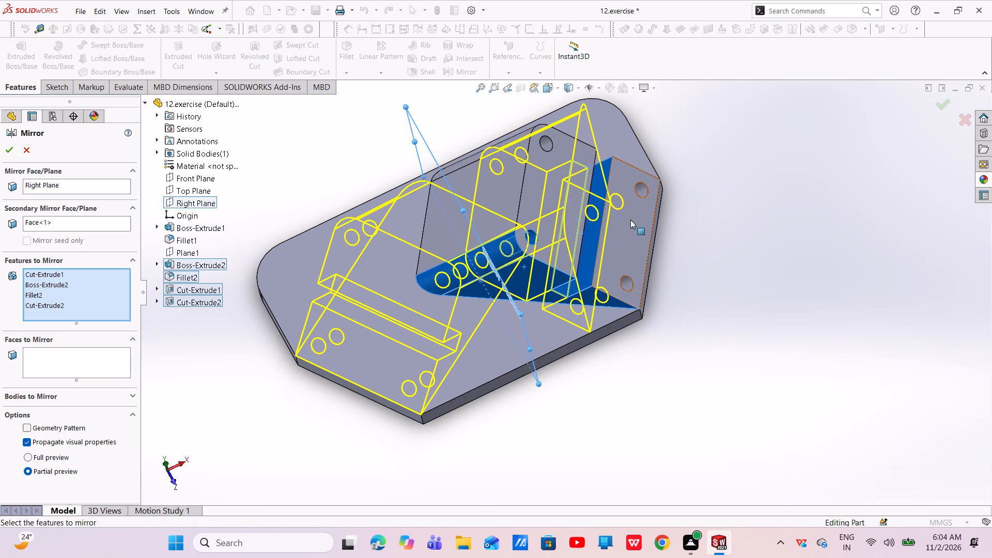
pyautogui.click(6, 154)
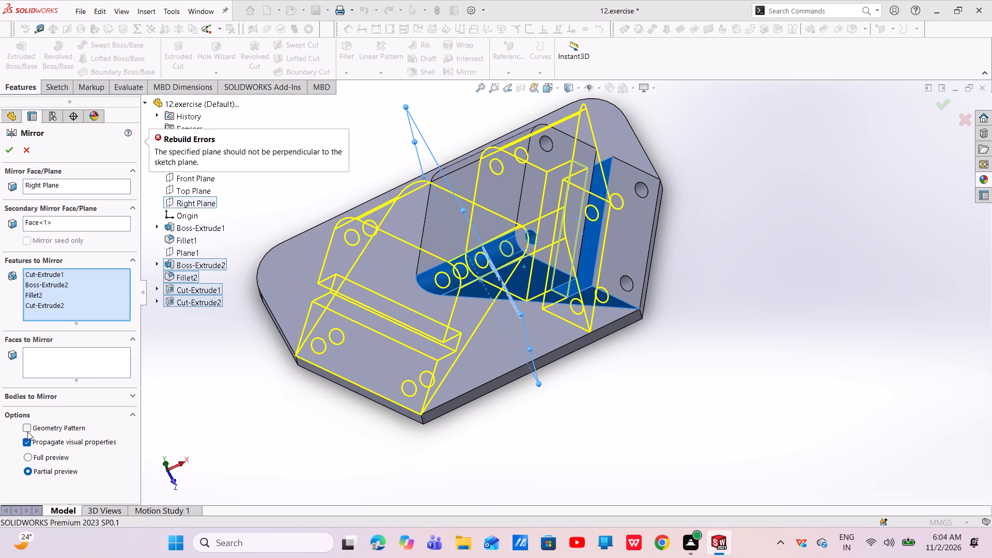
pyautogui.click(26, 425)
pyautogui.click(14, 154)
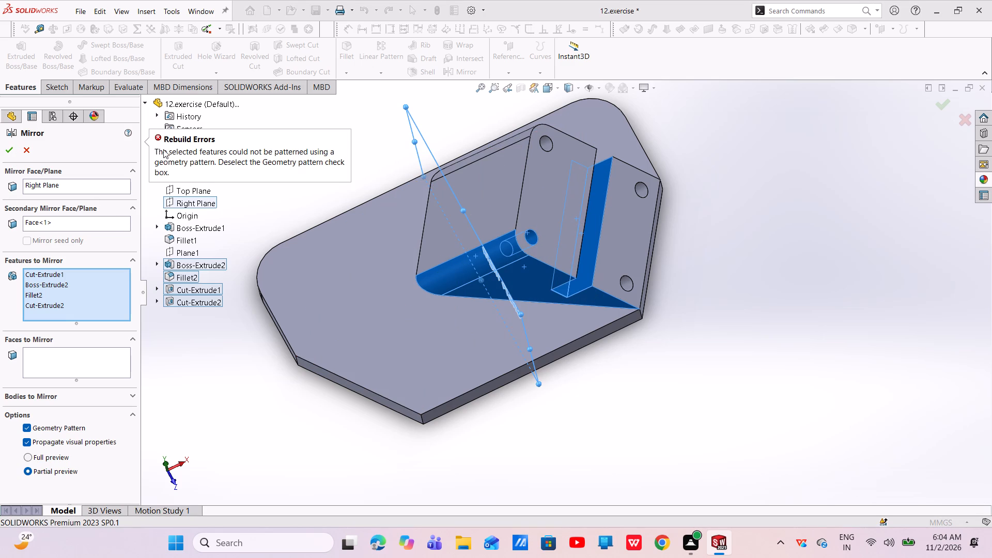
# Remove the secondary mirror face, turn Geometry Pattern off, and complete the mirror of the four features about the Right Plane.
pyautogui.click(66, 224)
pyautogui.rightClick(65, 224)
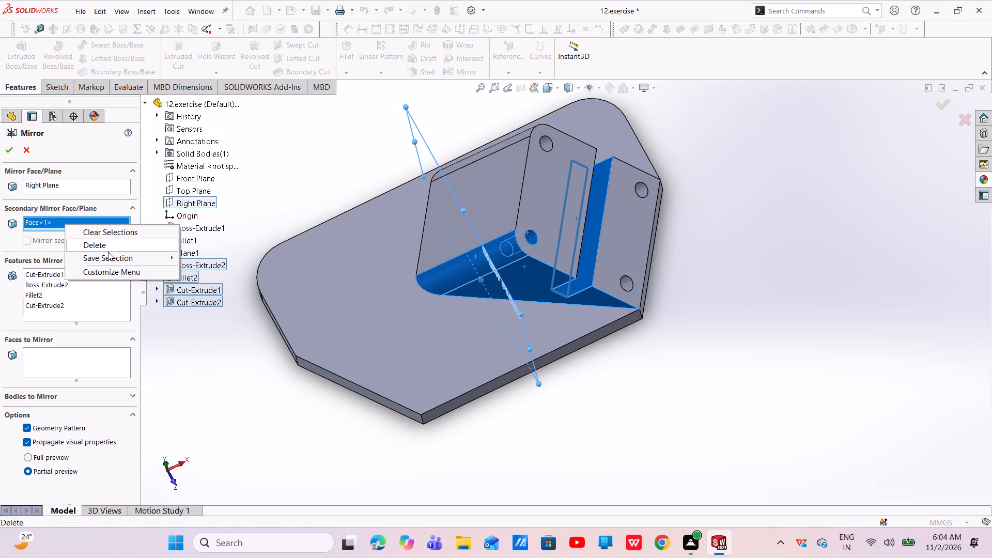
pyautogui.click(107, 246)
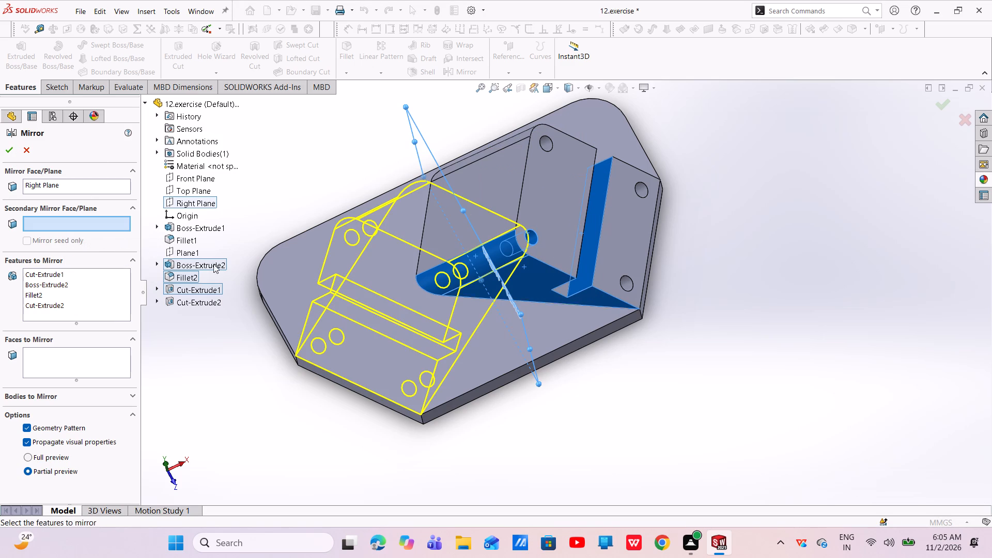
pyautogui.moveTo(561, 285); pyautogui.dragTo(525, 280, button='middle')
pyautogui.scroll(-1, 584, 254)
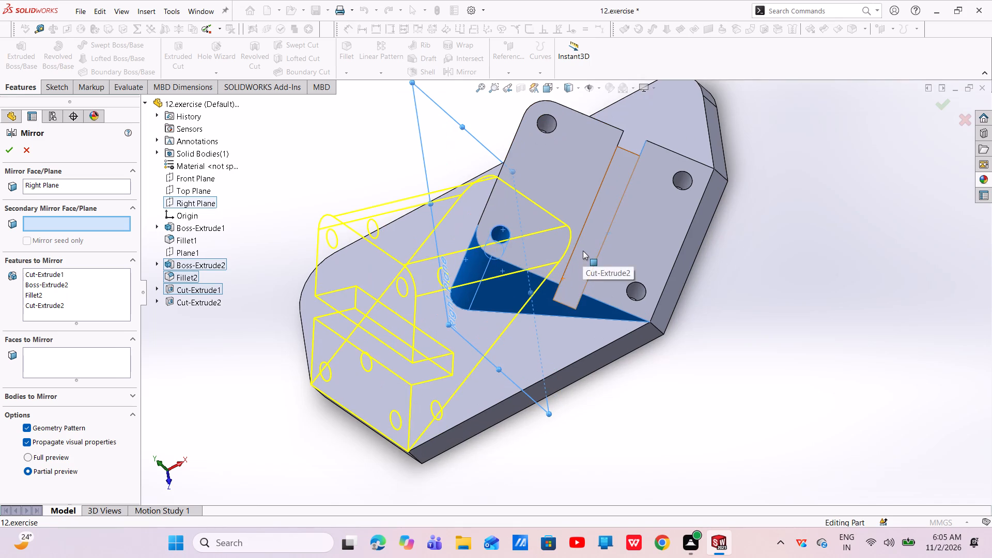
pyautogui.click(103, 303)
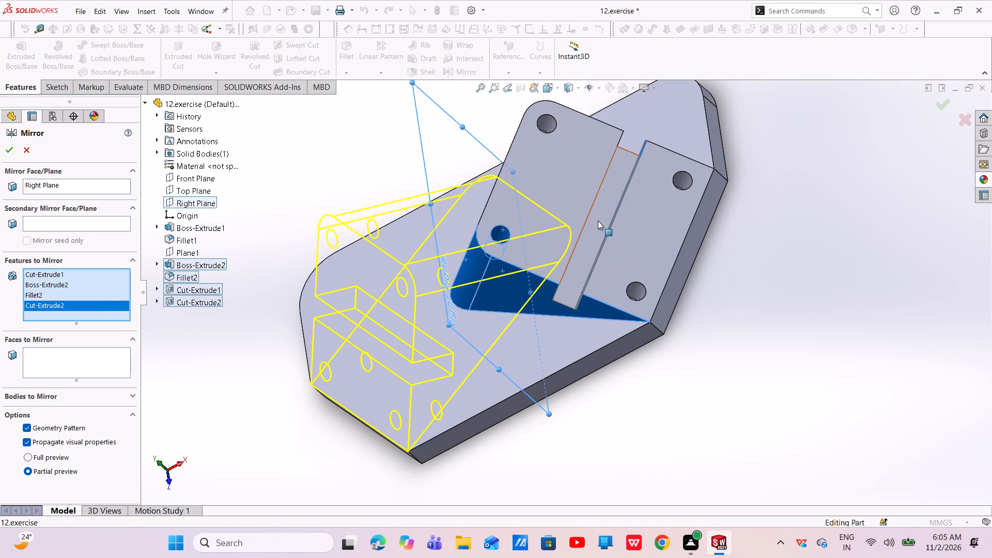
pyautogui.click(598, 221)
pyautogui.click(598, 220)
pyautogui.click(595, 220)
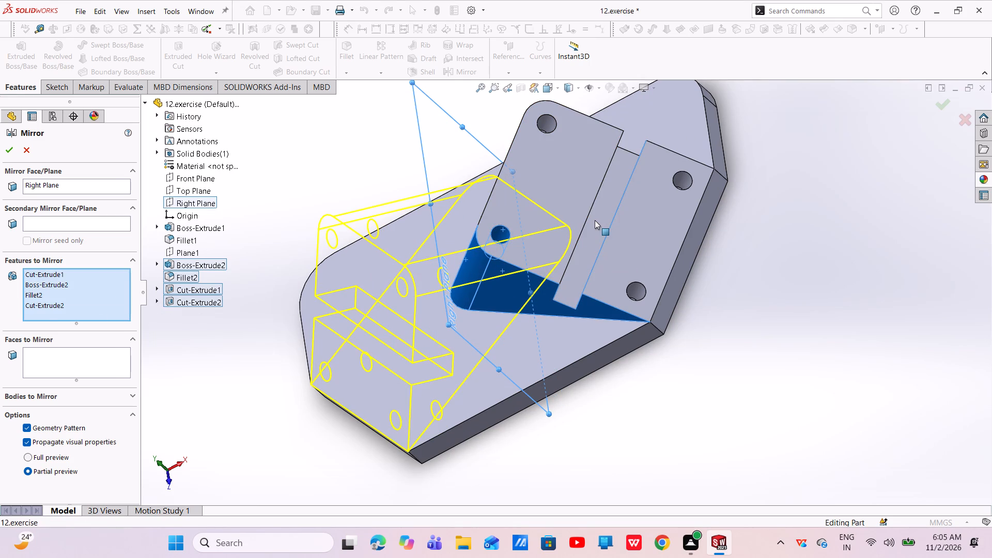
pyautogui.click(595, 222)
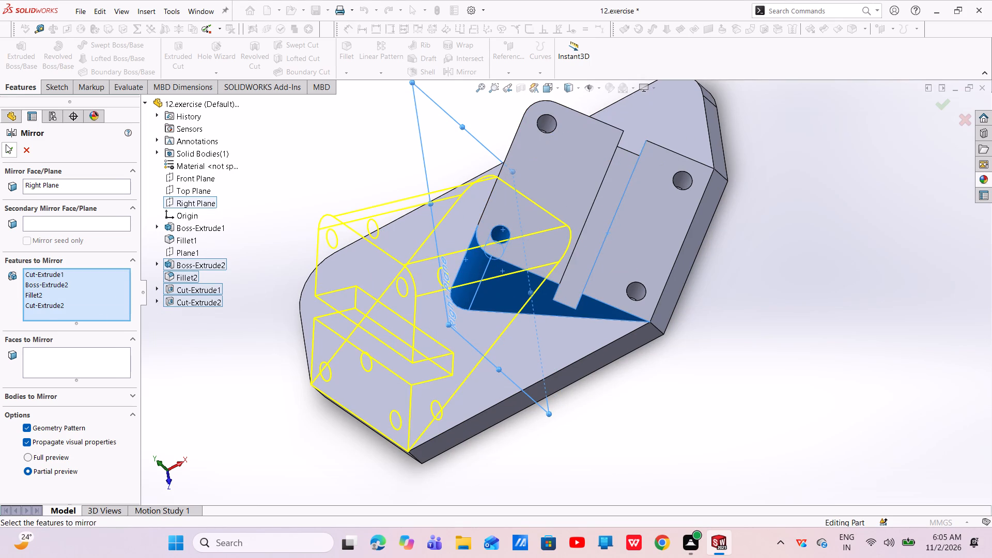
pyautogui.click(6, 145)
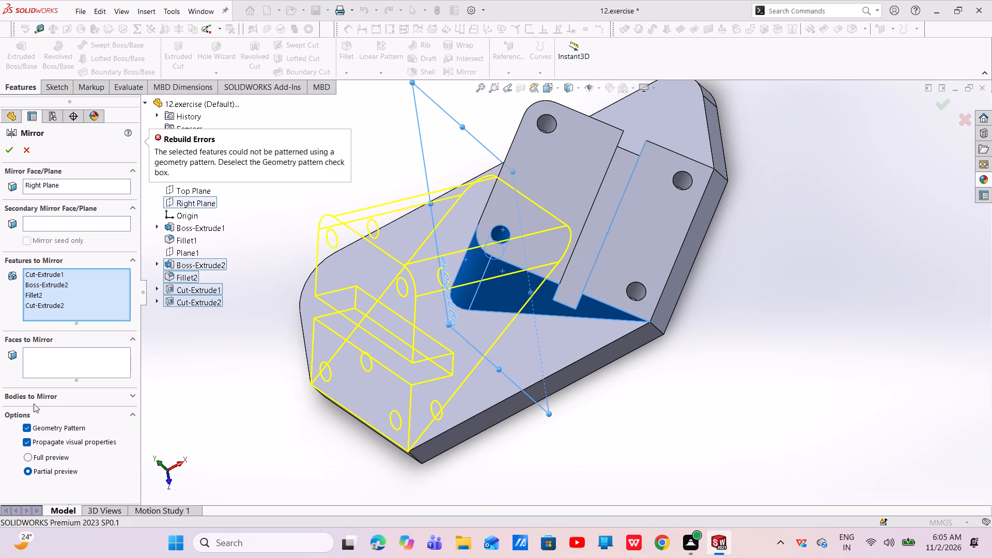
pyautogui.click(27, 427)
pyautogui.click(14, 150)
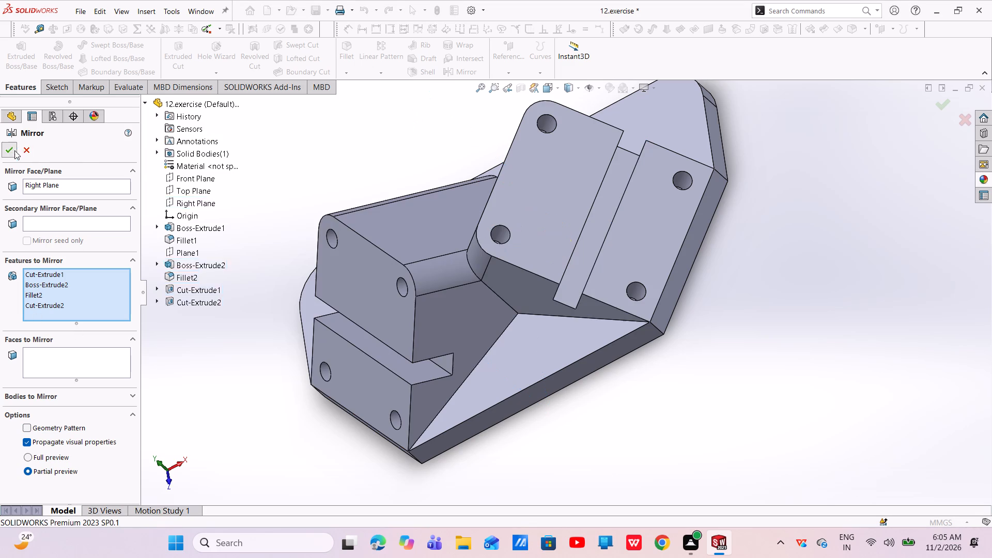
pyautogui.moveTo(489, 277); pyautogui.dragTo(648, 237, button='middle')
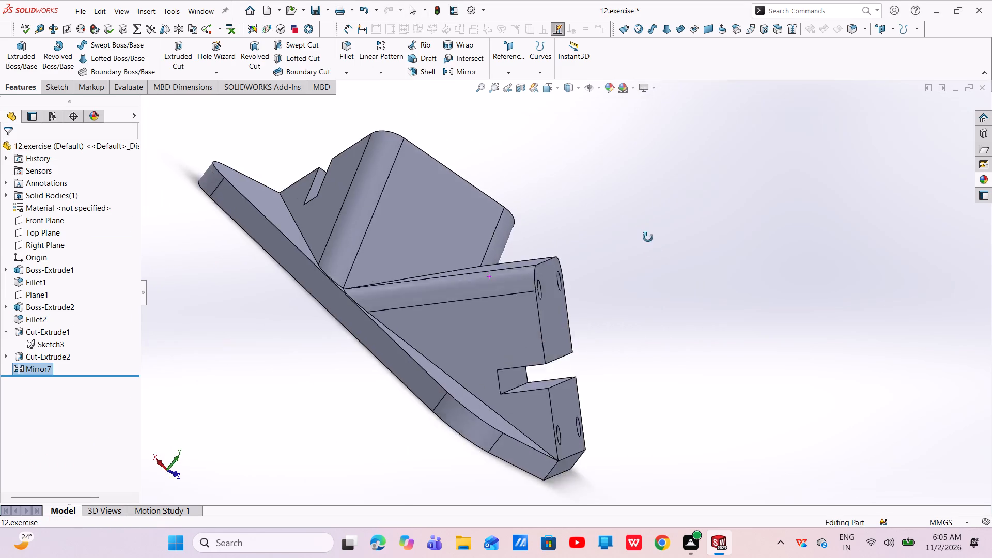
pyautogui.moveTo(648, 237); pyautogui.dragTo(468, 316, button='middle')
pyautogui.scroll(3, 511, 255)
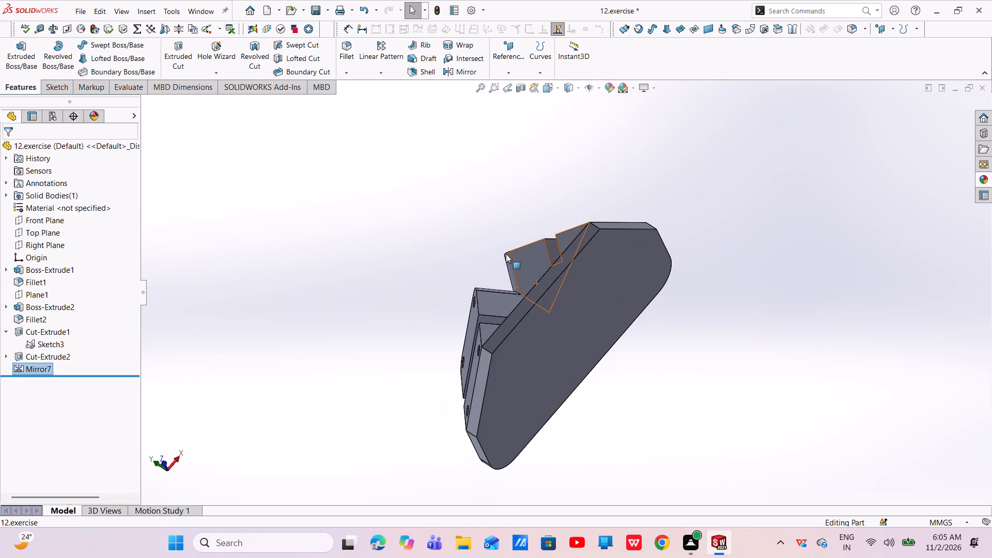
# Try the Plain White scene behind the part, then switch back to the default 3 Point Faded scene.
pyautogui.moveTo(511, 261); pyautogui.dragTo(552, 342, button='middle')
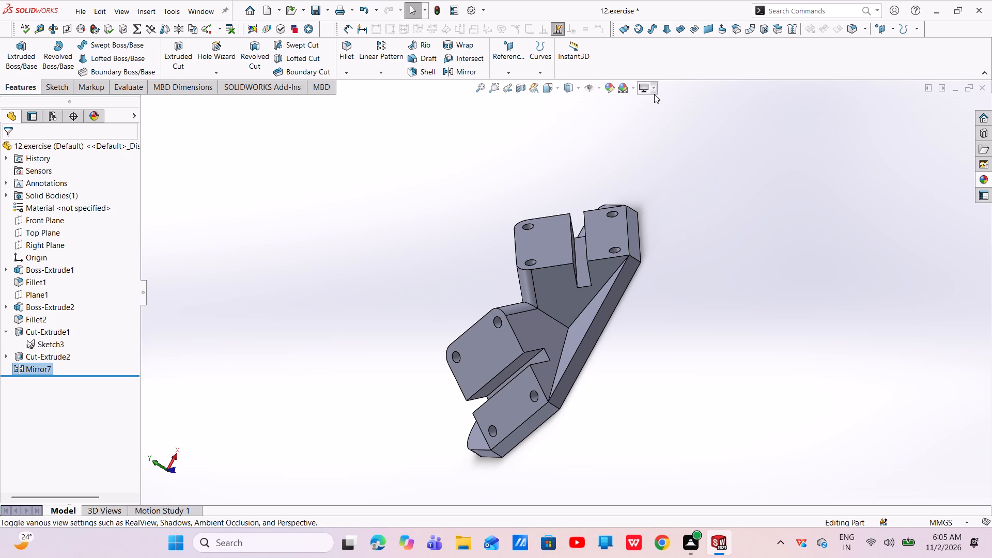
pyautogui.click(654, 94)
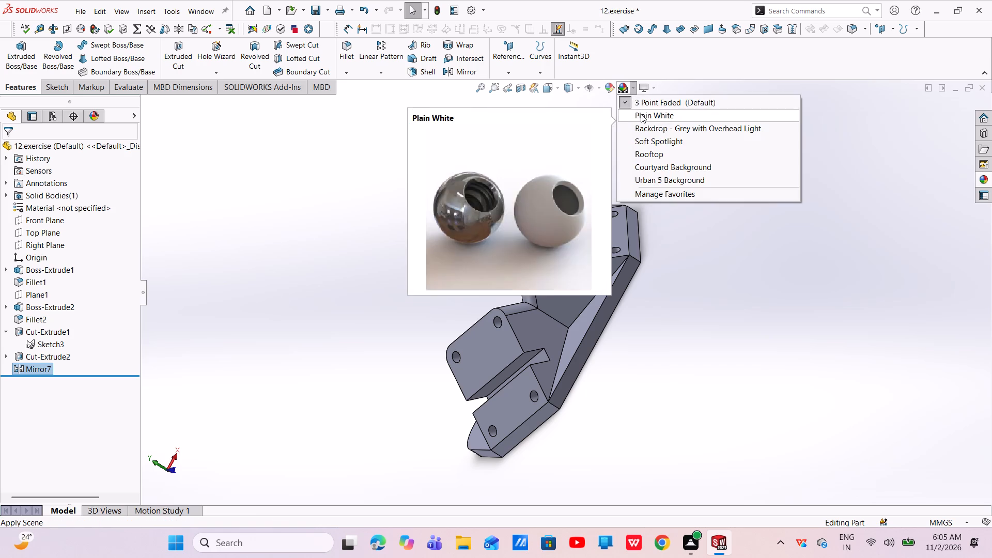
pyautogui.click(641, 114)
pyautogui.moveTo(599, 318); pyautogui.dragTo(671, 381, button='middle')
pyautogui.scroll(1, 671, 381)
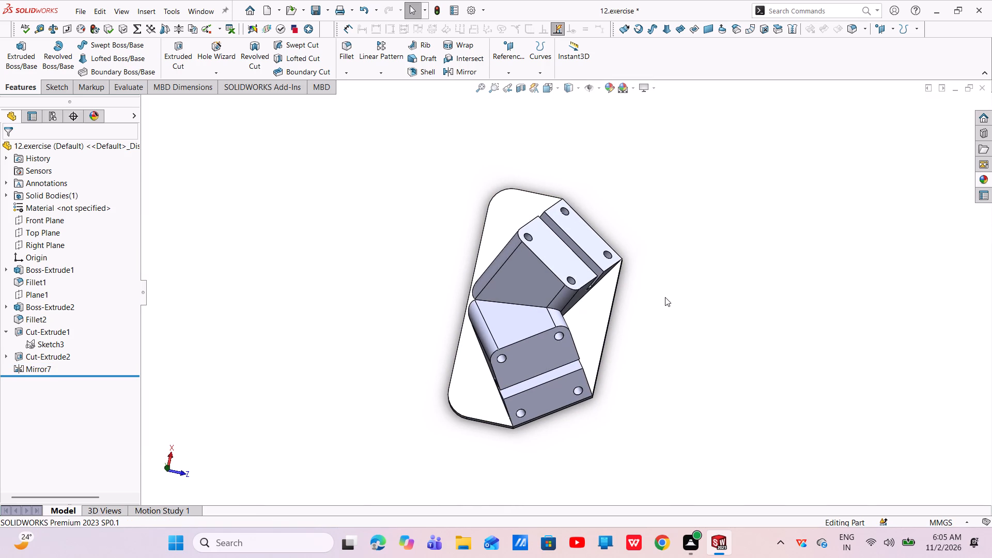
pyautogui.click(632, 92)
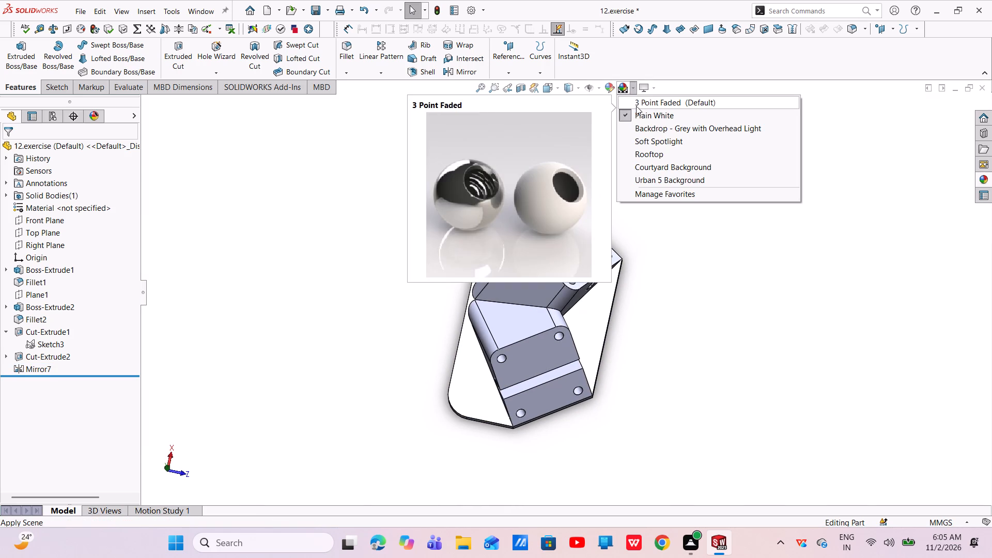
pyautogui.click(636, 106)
# Examine the finished part from several sides, checking the mirrored angled blocks, their holes and slots, and the base plate.
pyautogui.moveTo(626, 288); pyautogui.dragTo(561, 271, button='middle')
pyautogui.scroll(1, 510, 254)
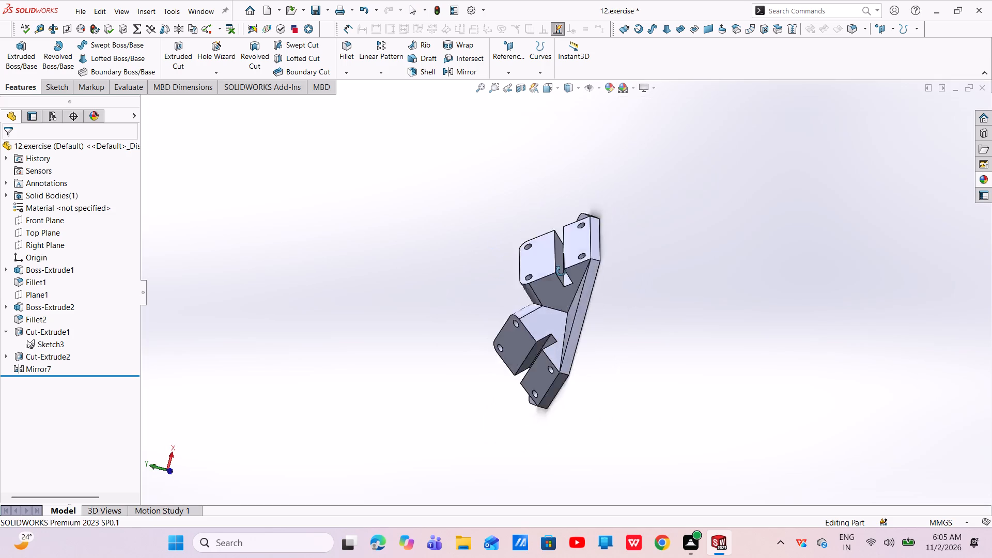
pyautogui.moveTo(561, 271); pyautogui.dragTo(594, 293, button='middle')
pyautogui.scroll(3, 540, 377)
pyautogui.scroll(-5, 571, 295)
pyautogui.moveTo(527, 337); pyautogui.dragTo(566, 222, button='middle')
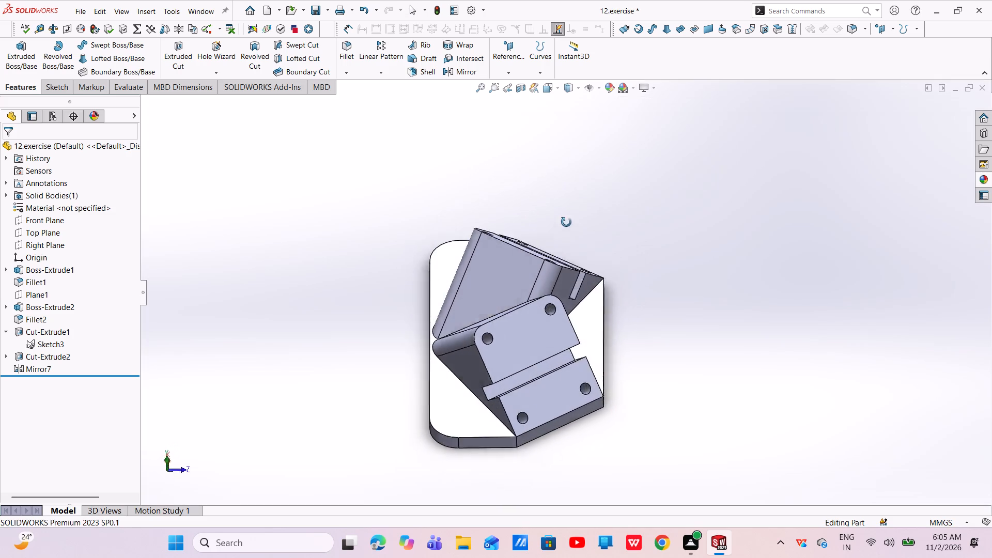
pyautogui.moveTo(566, 222); pyautogui.dragTo(786, 344, button='middle')
pyautogui.moveTo(278, 303); pyautogui.dragTo(347, 368, button='middle')
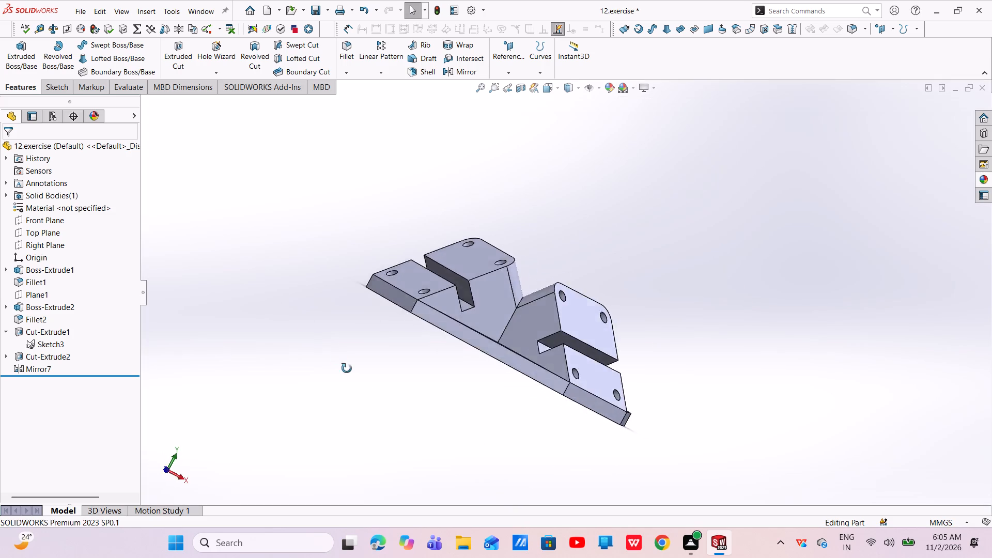
pyautogui.moveTo(347, 368); pyautogui.dragTo(384, 406, button='middle')
pyautogui.moveTo(574, 343); pyautogui.dragTo(527, 429, button='middle')
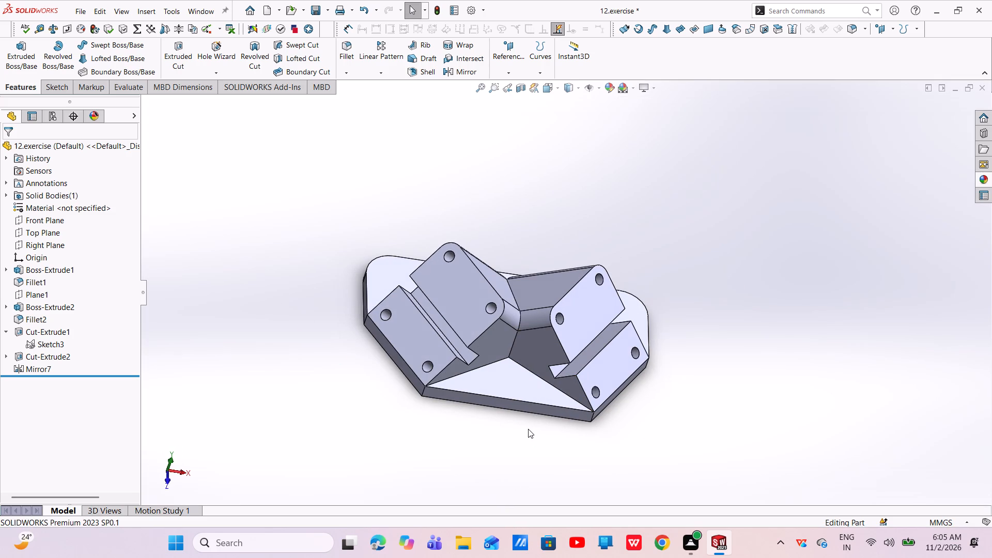
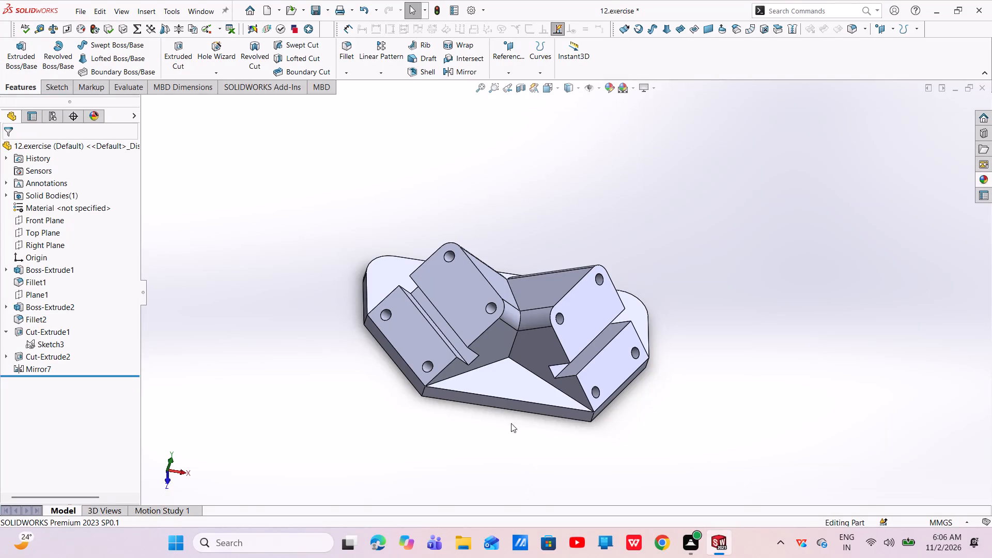
# Sketch a circle about 78 mm in diameter on the base plate's front face, centred on the midpoint of the blocks' vertical meeting edge.
pyautogui.click(517, 407)
pyautogui.click(557, 376)
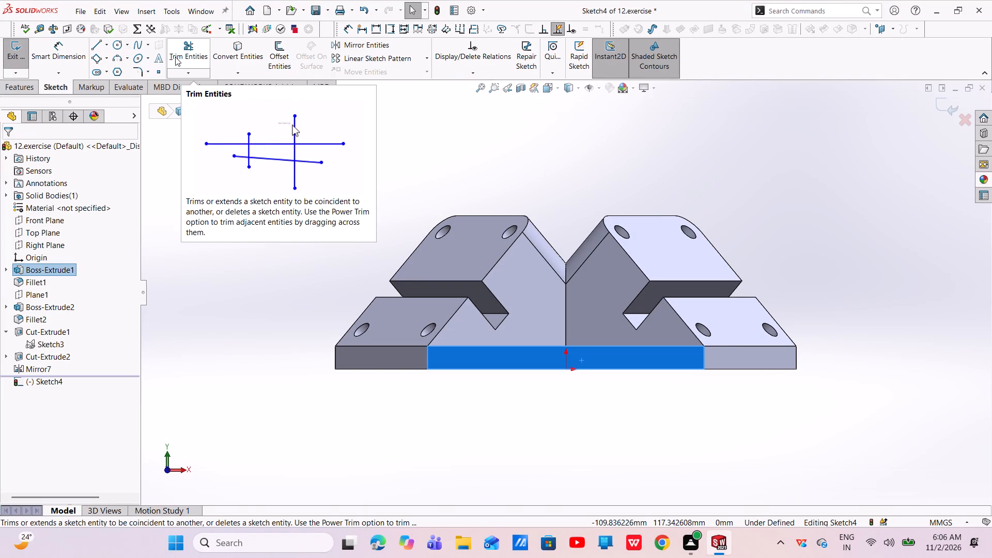
pyautogui.click(118, 43)
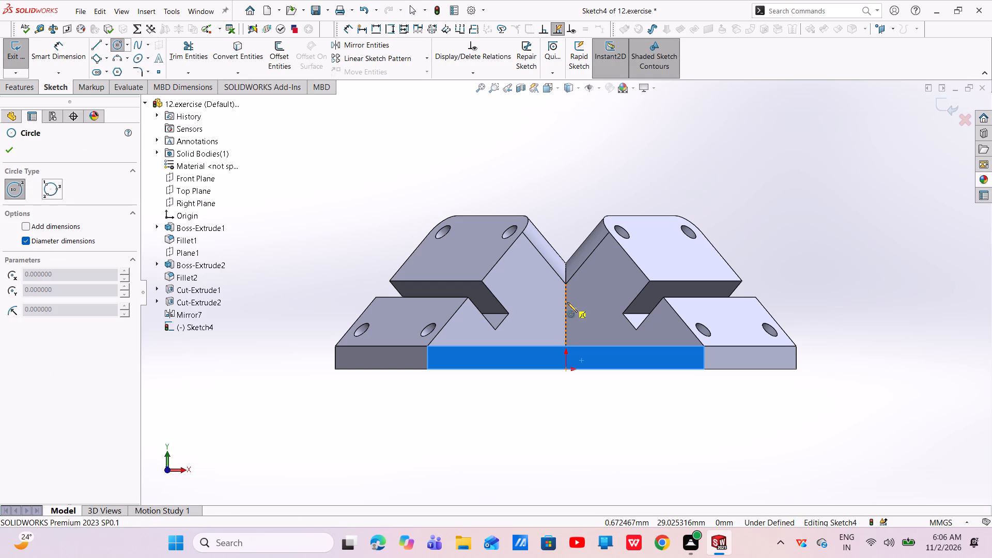
pyautogui.click(565, 315)
pyautogui.click(609, 394)
pyautogui.rightClick(609, 394)
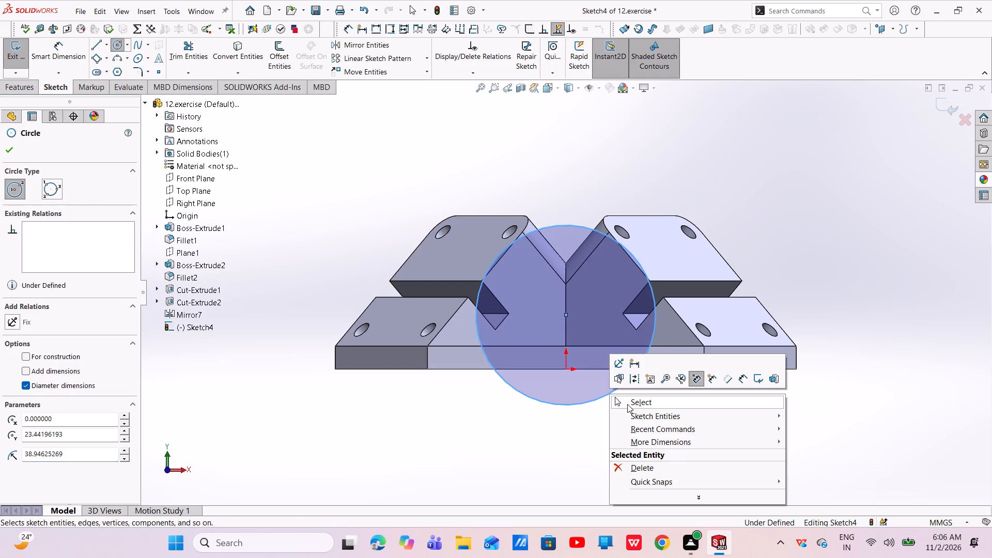
pyautogui.click(627, 404)
# Dimension the circle's diameter at 55 mm.
pyautogui.click(65, 57)
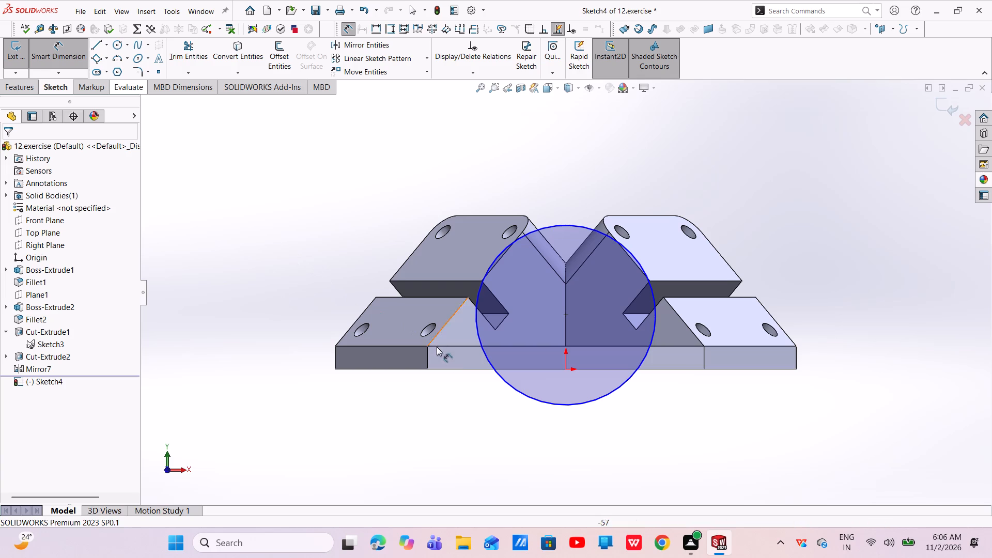
pyautogui.moveTo(505, 381); pyautogui.dragTo(486, 377)
pyautogui.click(288, 384)
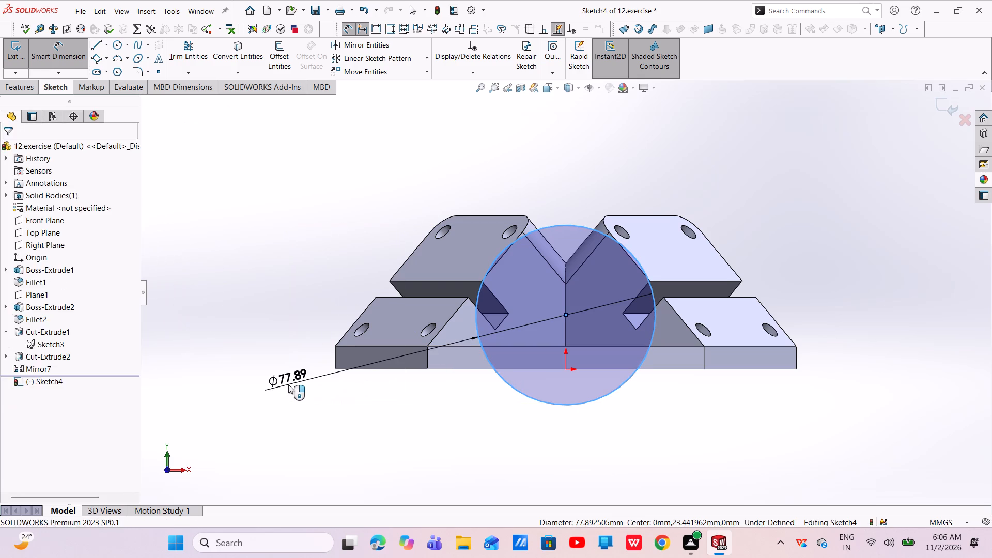
pyautogui.press('BackSpace')
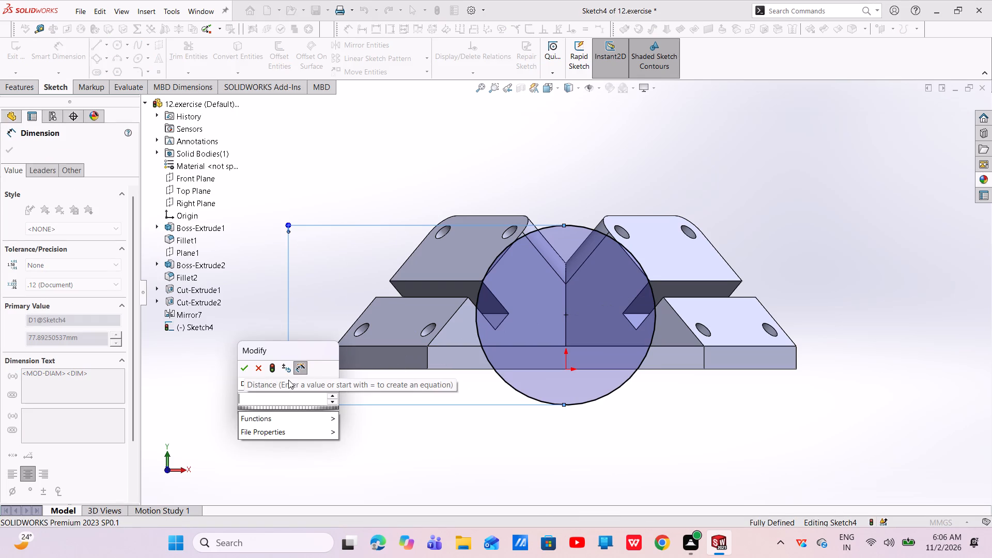
pyautogui.write('55')
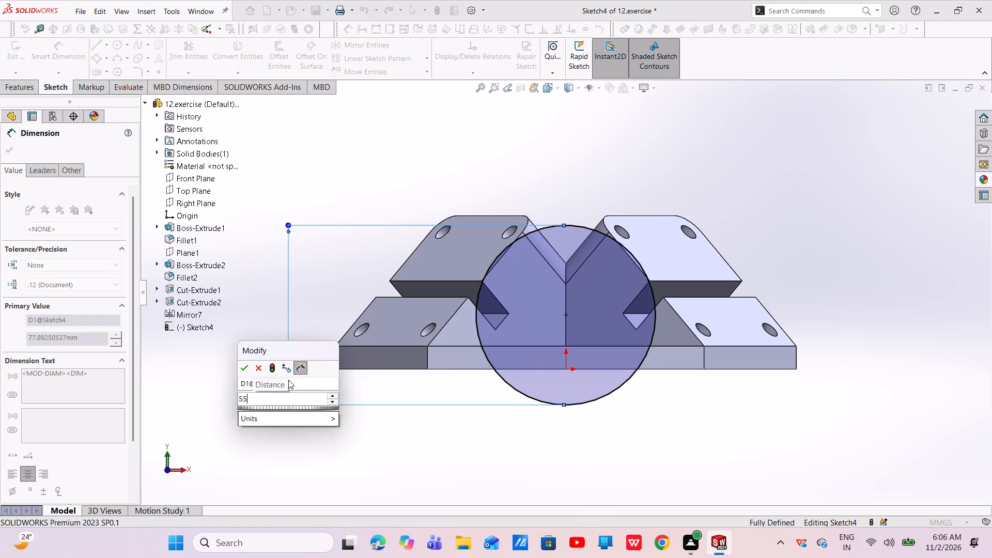
pyautogui.press('Return')
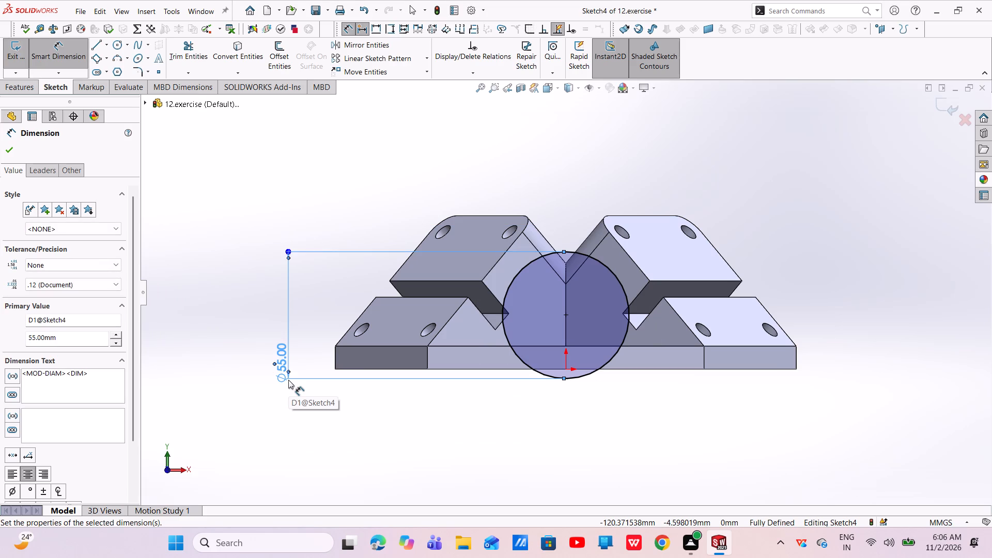
pyautogui.press('Escape')
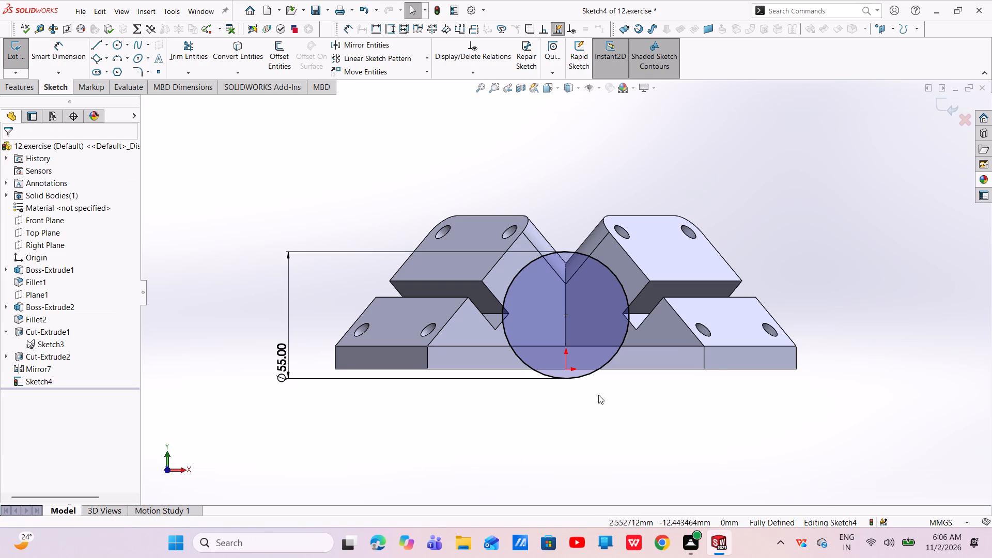
# Add a tangent relation between the circle and the bottom edge of the base plate's front face.
pyautogui.scroll(-5, 619, 378)
pyautogui.click(597, 324)
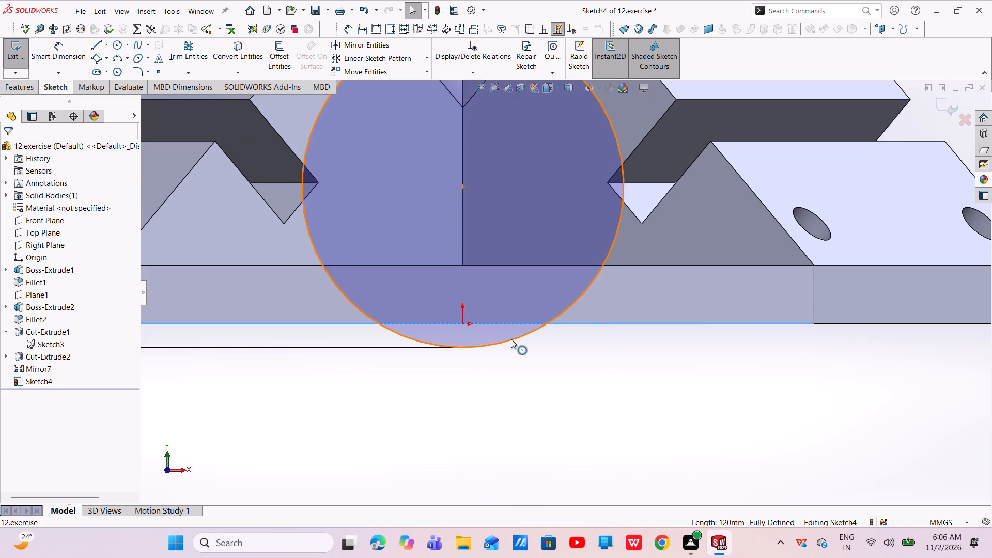
pyautogui.keyDown('ctrl'); pyautogui.click(511, 339); pyautogui.keyUp('ctrl')
pyautogui.click(543, 295)
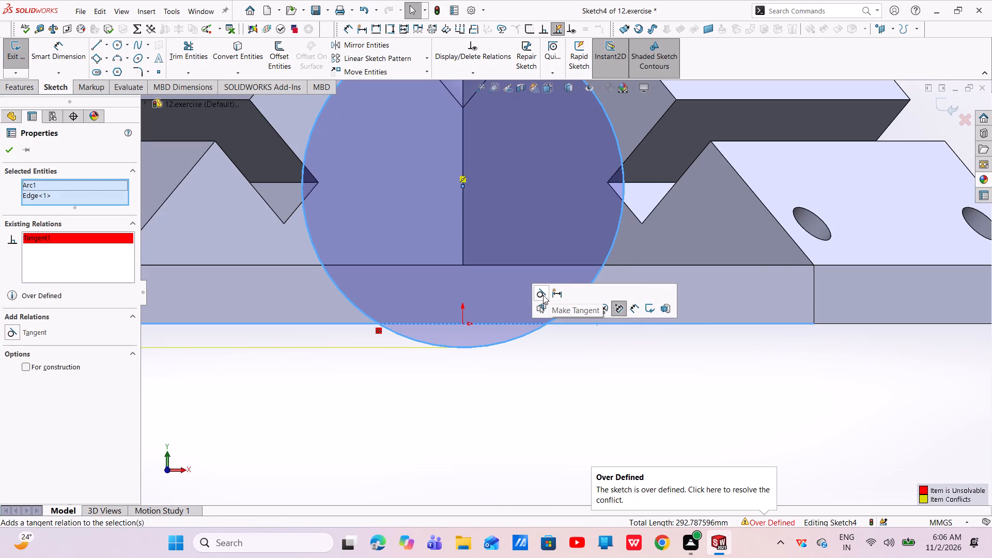
pyautogui.press('Escape')
pyautogui.press('Escape')
pyautogui.press('Escape')
pyautogui.scroll(3, 463, 338)
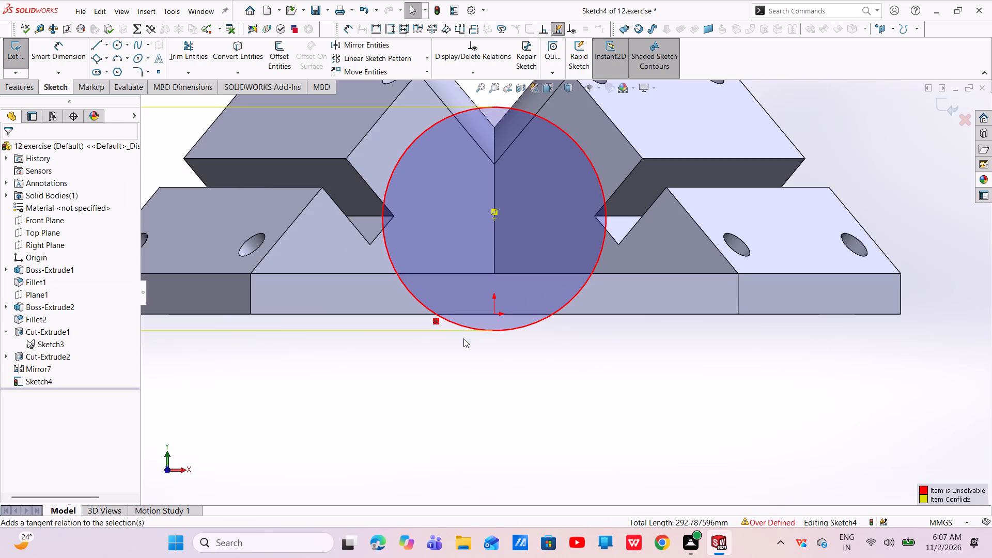
pyautogui.press('Escape')
pyautogui.press('Escape')
pyautogui.press('Escape')
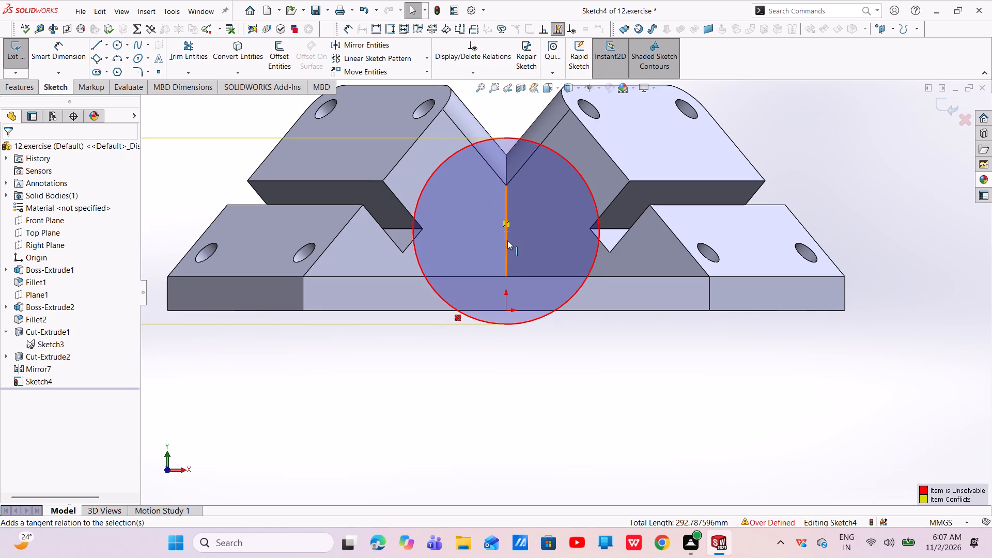
# Delete the midpoint relation from the circle's centre point and test whether the centre can be moved.
pyautogui.moveTo(504, 231); pyautogui.dragTo(507, 199)
pyautogui.press('Escape')
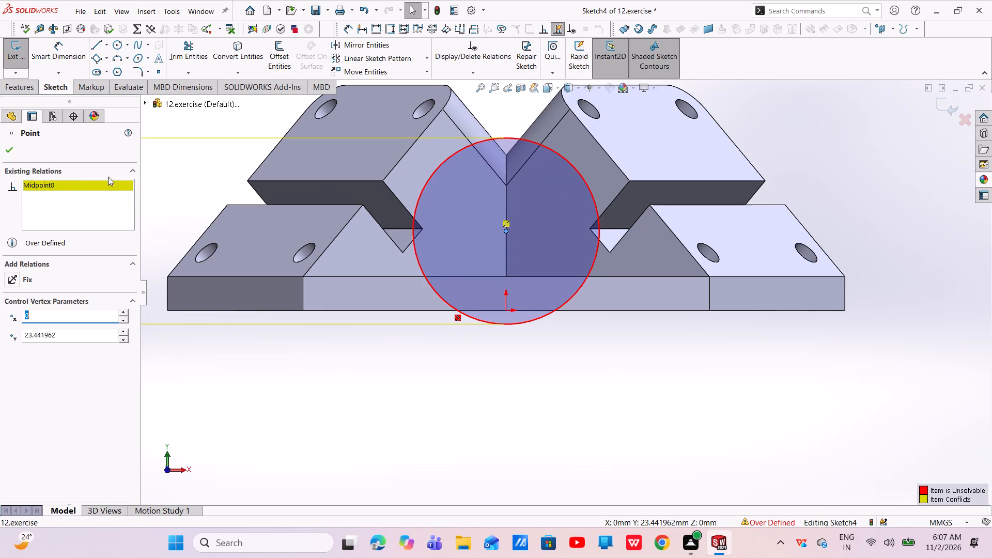
pyautogui.click(72, 184)
pyautogui.rightClick(72, 184)
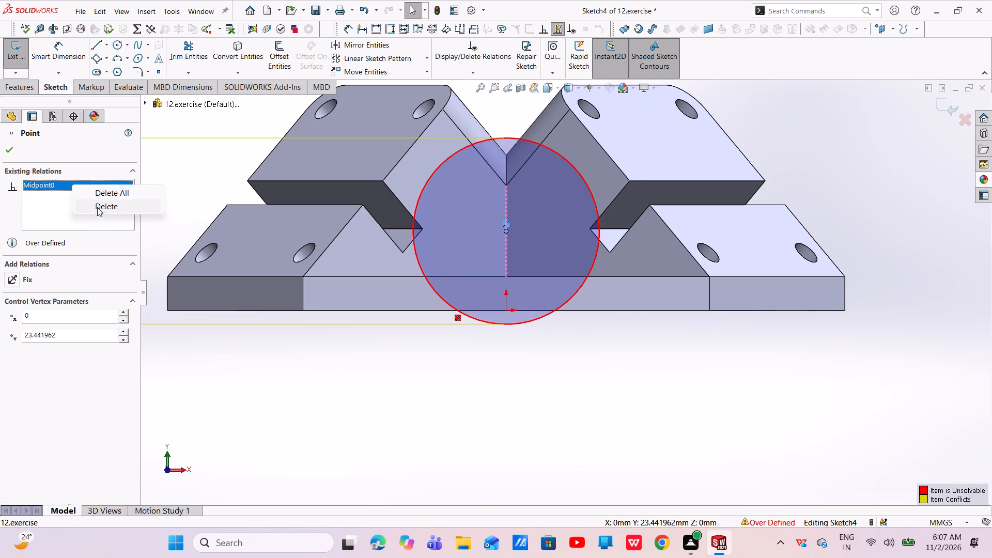
pyautogui.click(107, 190)
pyautogui.click(7, 150)
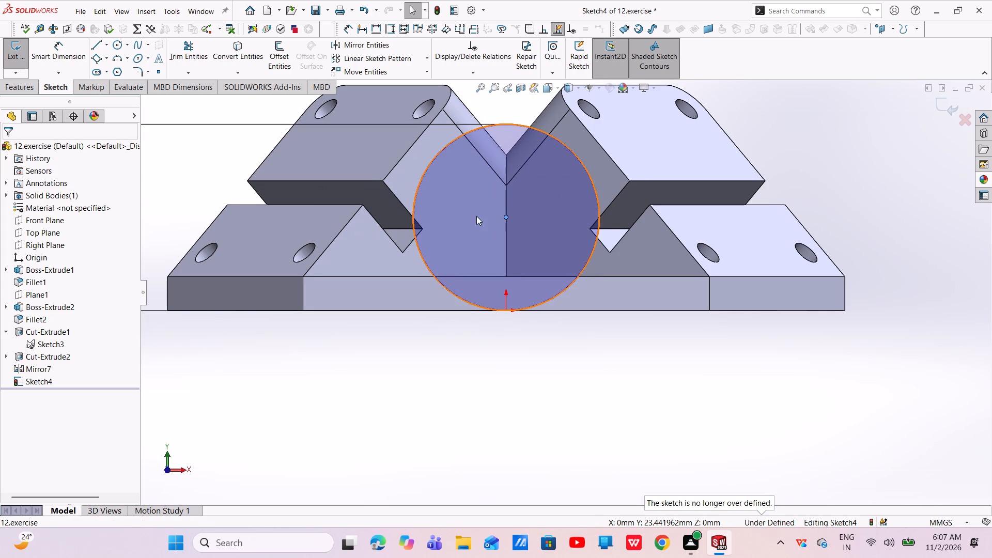
pyautogui.moveTo(504, 215); pyautogui.dragTo(504, 207)
pyautogui.press('Escape')
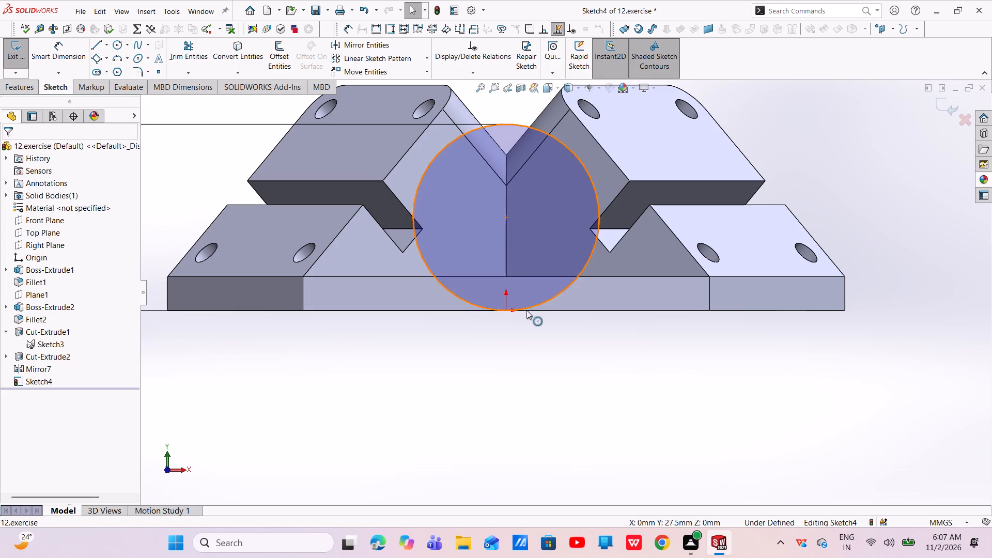
# Reapply the tangent relation between the circle and the bottom edge of the base plate's front face.
pyautogui.scroll(-6, 523, 310)
pyautogui.press('Escape')
pyautogui.scroll(3, 518, 307)
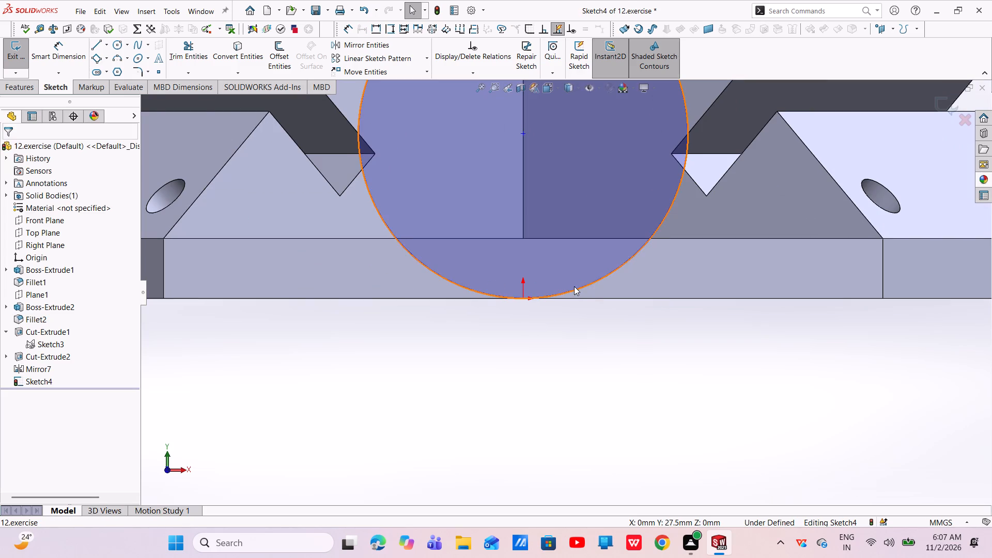
pyautogui.click(574, 286)
pyautogui.keyDown('ctrl'); pyautogui.click(588, 298); pyautogui.keyUp('ctrl')
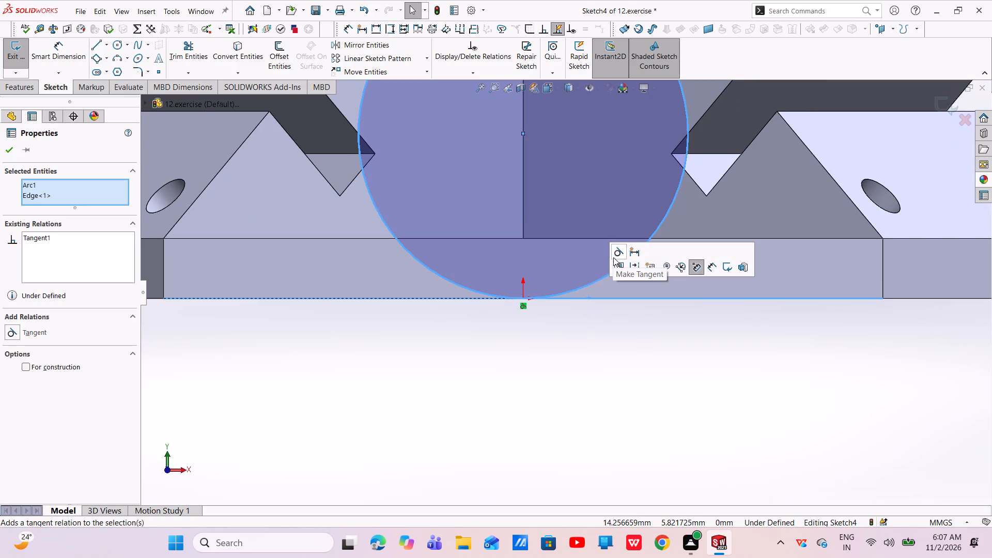
pyautogui.click(615, 252)
pyautogui.press('`')
pyautogui.press('Escape')
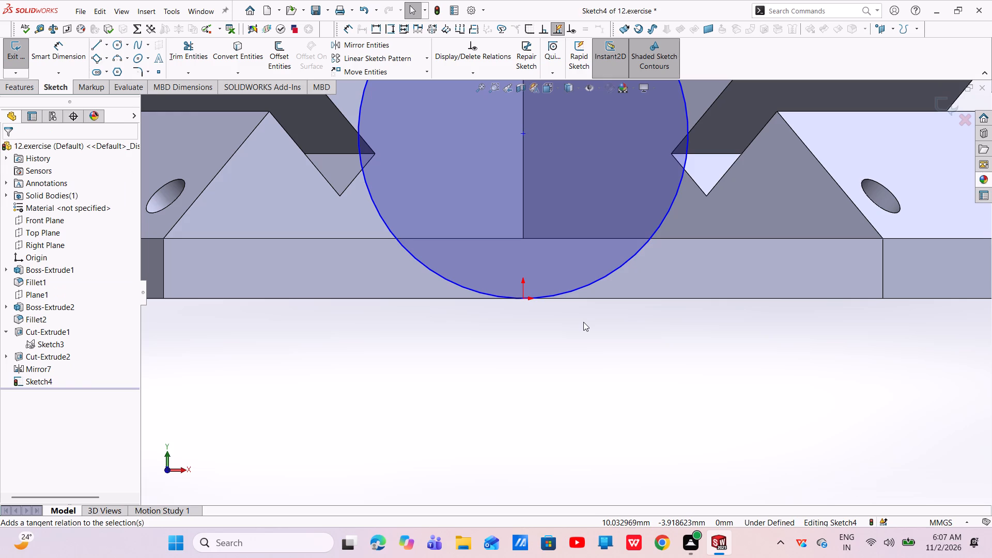
# Delete the circle's diameter dimension.
pyautogui.scroll(5, 626, 223)
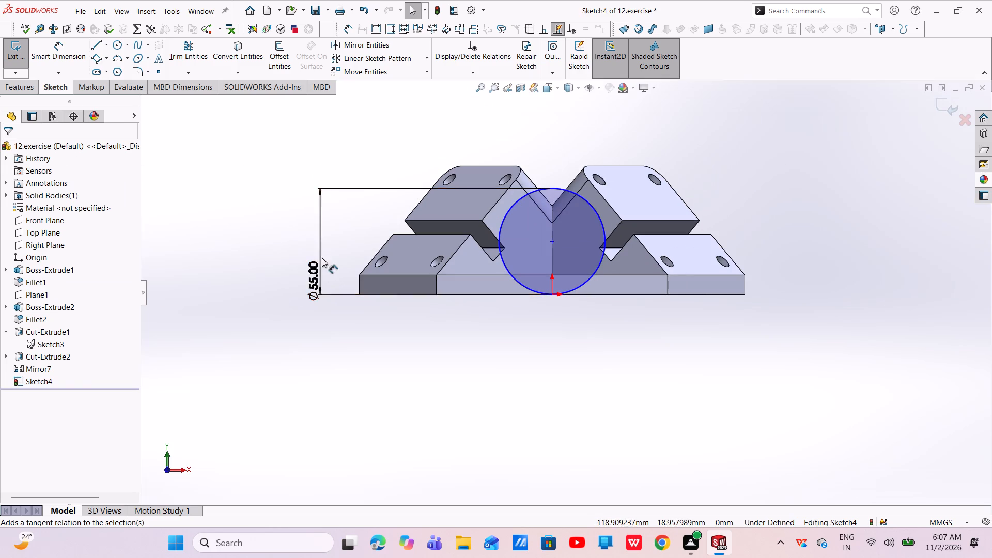
pyautogui.click(309, 266)
pyautogui.rightClick(309, 266)
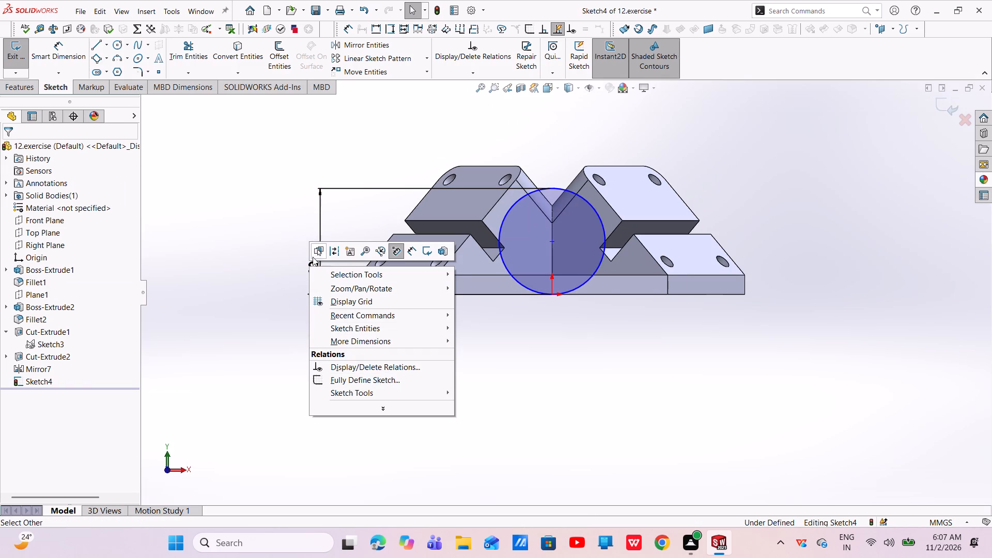
pyautogui.press('Escape')
pyautogui.press('Escape')
pyautogui.click(317, 260)
pyautogui.rightClick(317, 260)
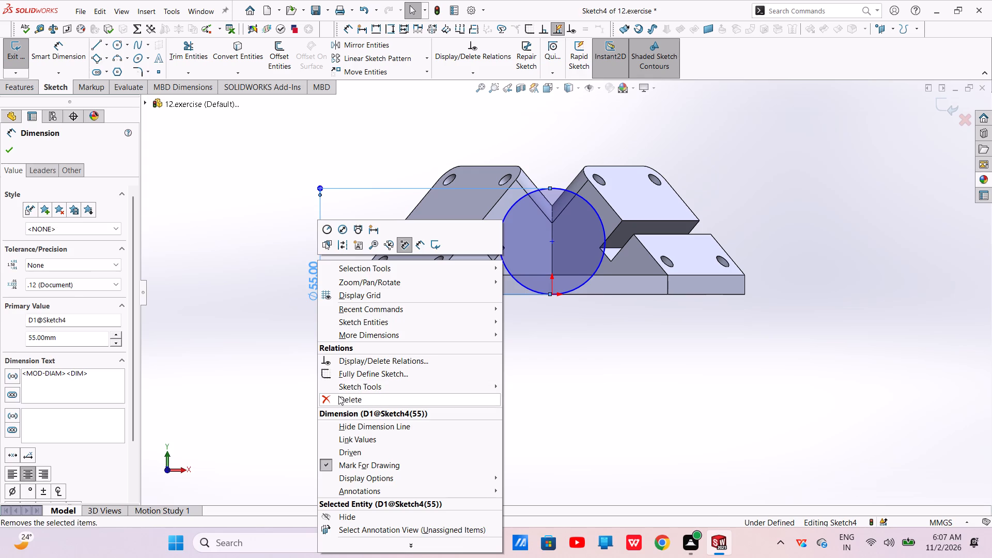
pyautogui.click(339, 399)
# Dimension the circle's diameter again at 55 mm, placing the dimension on the opposite side of the part.
pyautogui.click(71, 53)
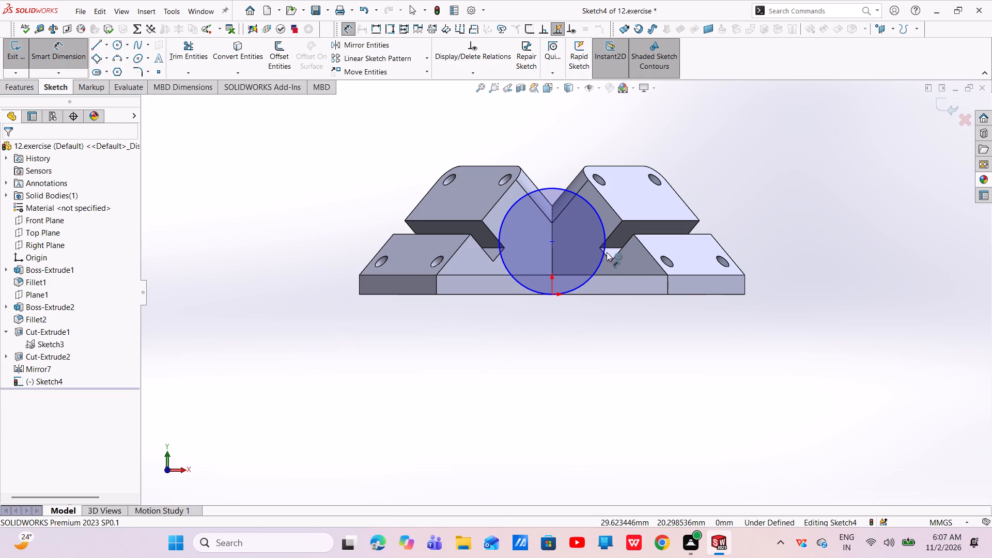
pyautogui.click(605, 251)
pyautogui.click(744, 252)
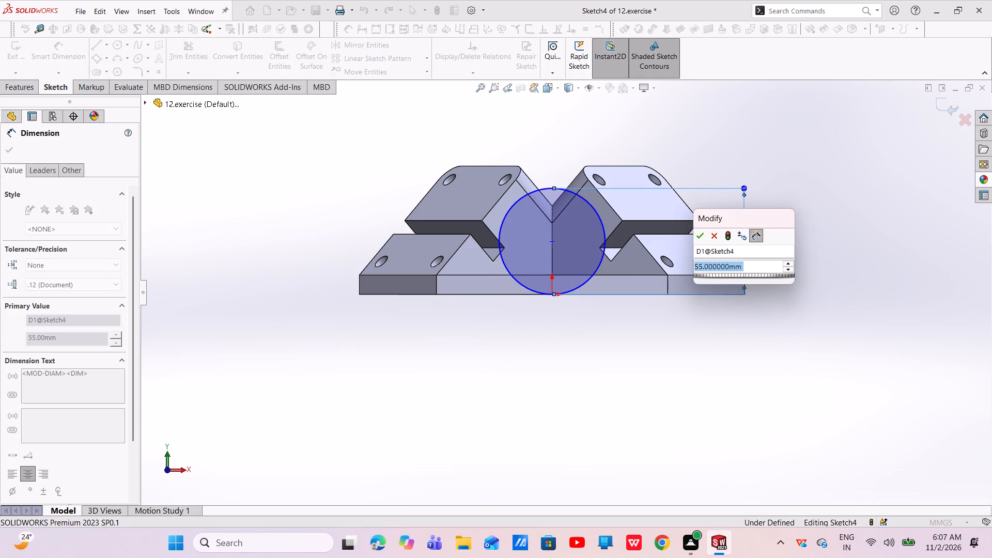
pyautogui.click(702, 243)
pyautogui.click(700, 236)
pyautogui.press('Escape')
pyautogui.press('Escape')
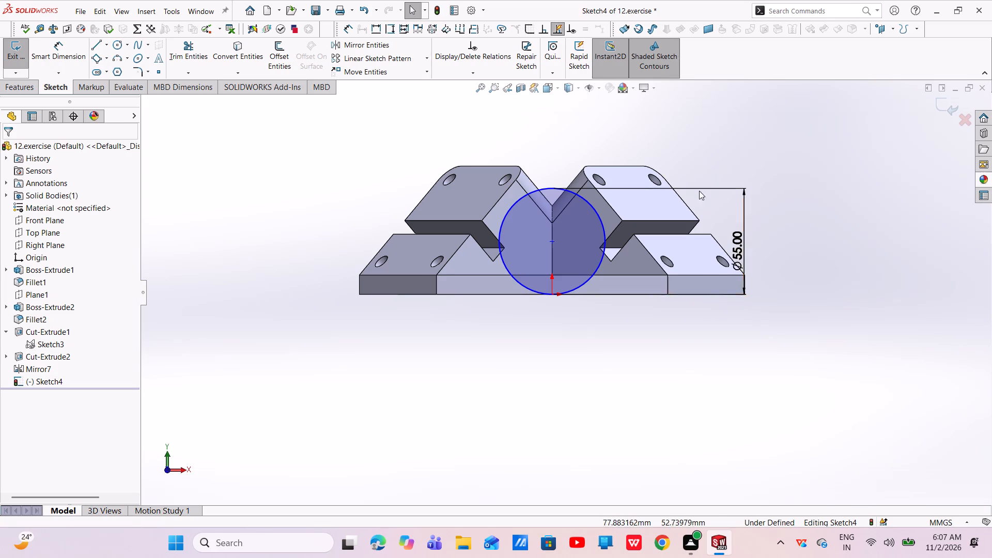
# Apply Fully Define Sketch to all entities in the circle sketch, with relations and dimensions enabled.
pyautogui.click(446, 69)
pyautogui.click(454, 107)
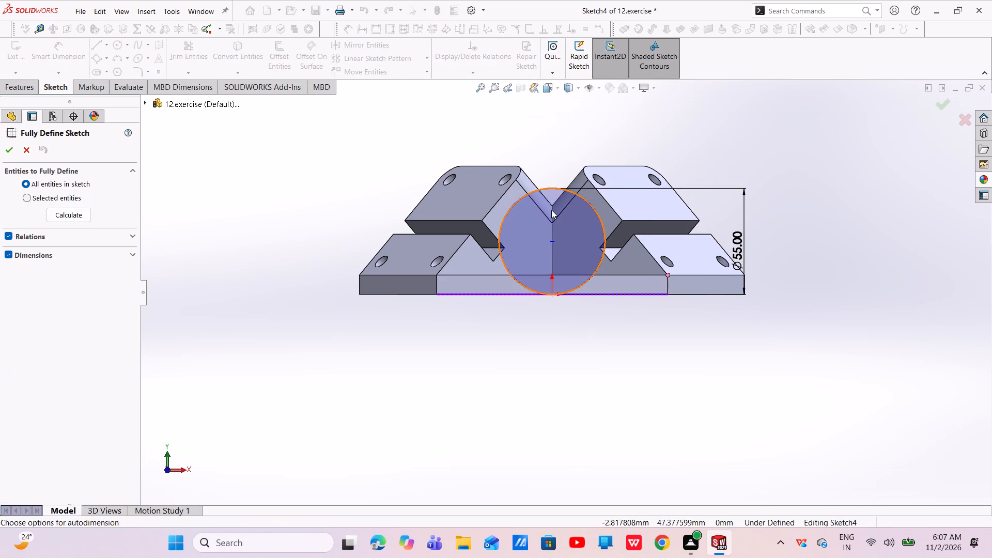
pyautogui.click(540, 191)
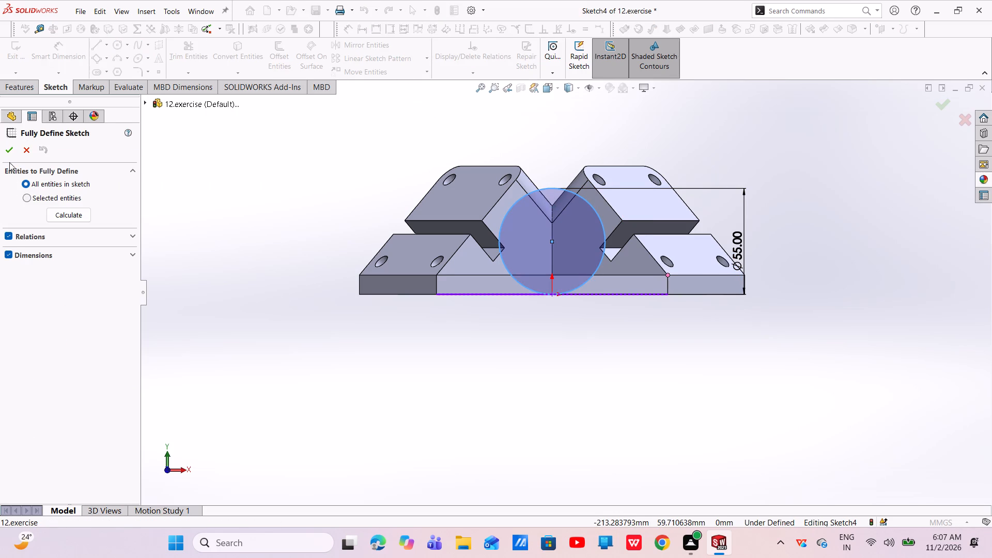
pyautogui.click(7, 147)
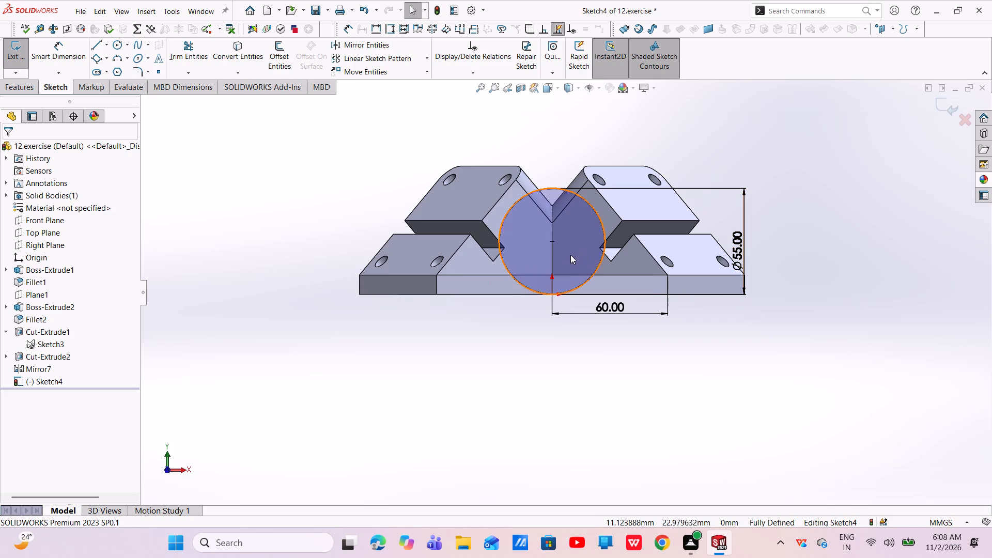
# Extrude the 55 mm circle 10 mm blind in Direction 1 and up to the base plate's rear face in Direction 2.
pyautogui.click(31, 84)
pyautogui.click(28, 57)
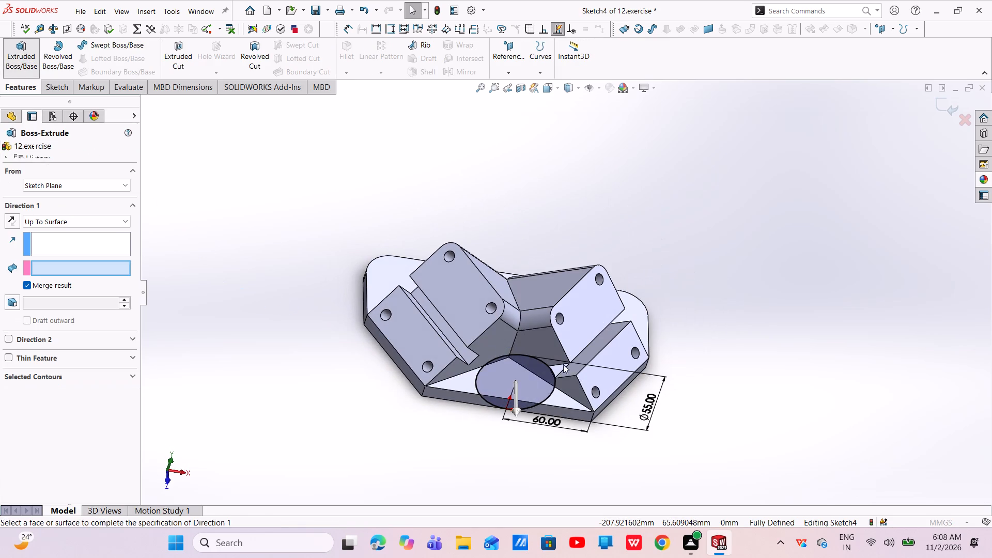
pyautogui.click(65, 224)
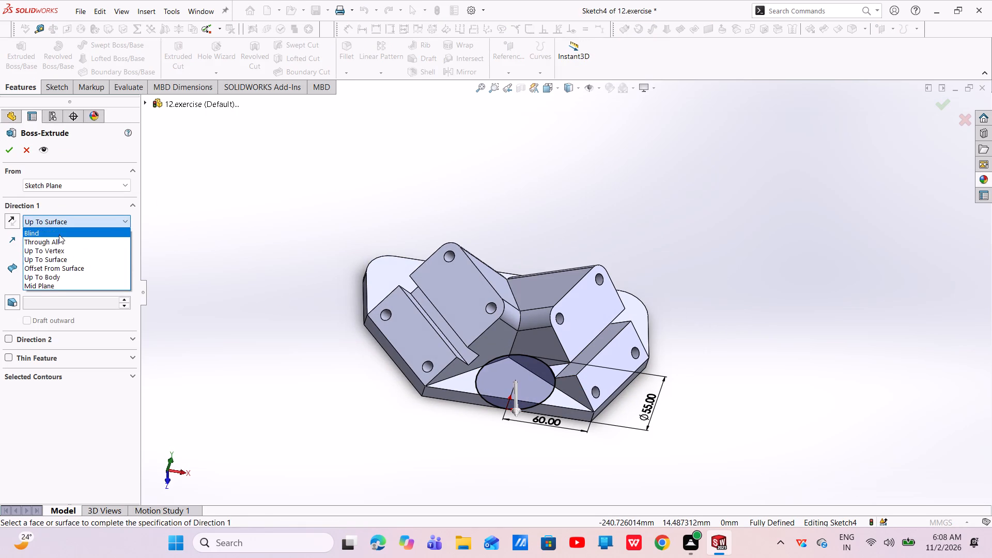
pyautogui.click(59, 235)
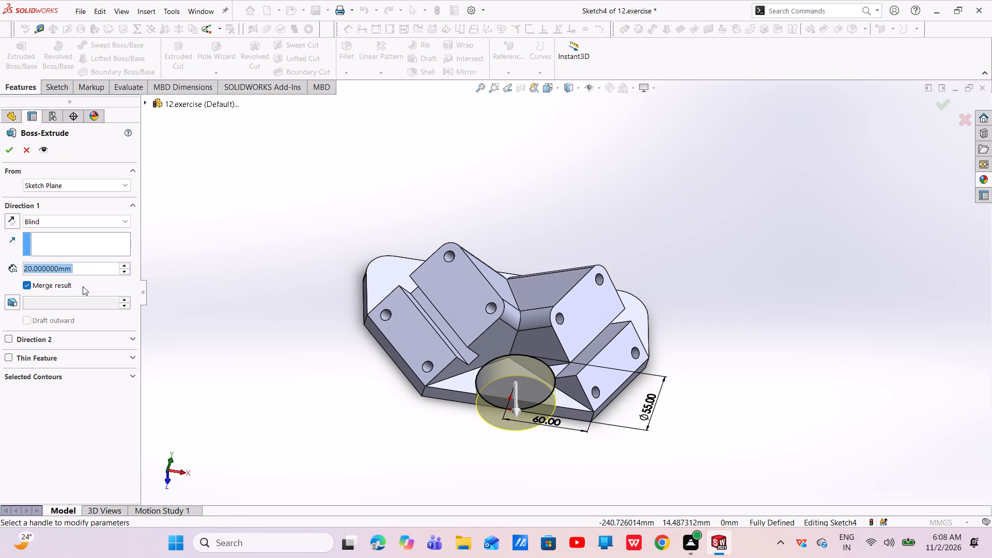
pyautogui.press('BackSpace')
pyautogui.write('10')
pyautogui.press('Return')
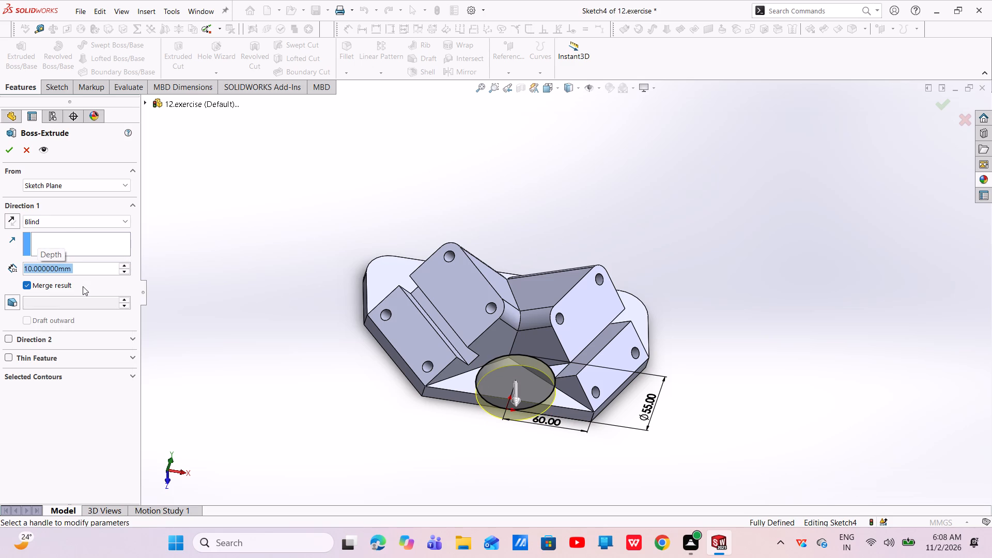
pyautogui.click(8, 342)
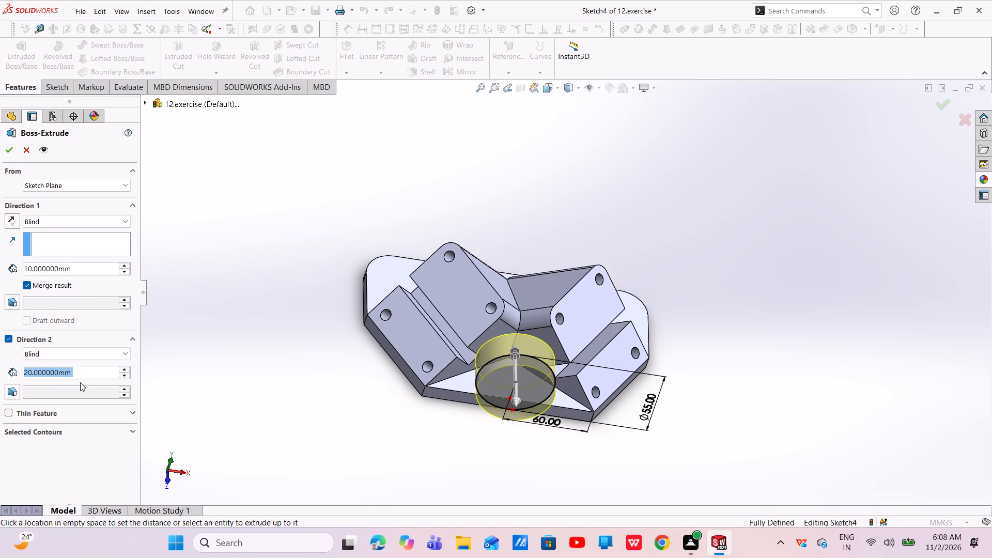
pyautogui.click(114, 353)
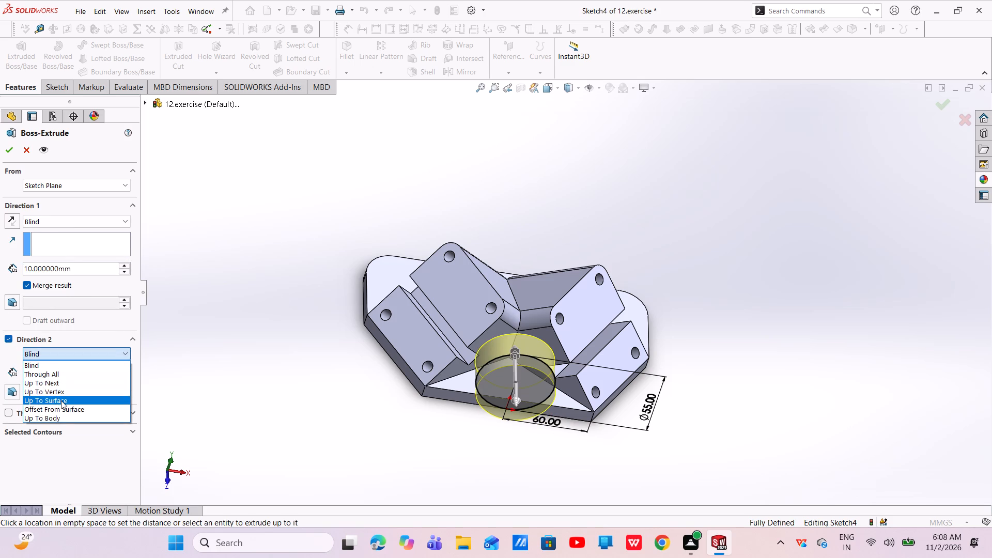
pyautogui.click(61, 400)
pyautogui.moveTo(510, 423); pyautogui.dragTo(379, 521, button='middle')
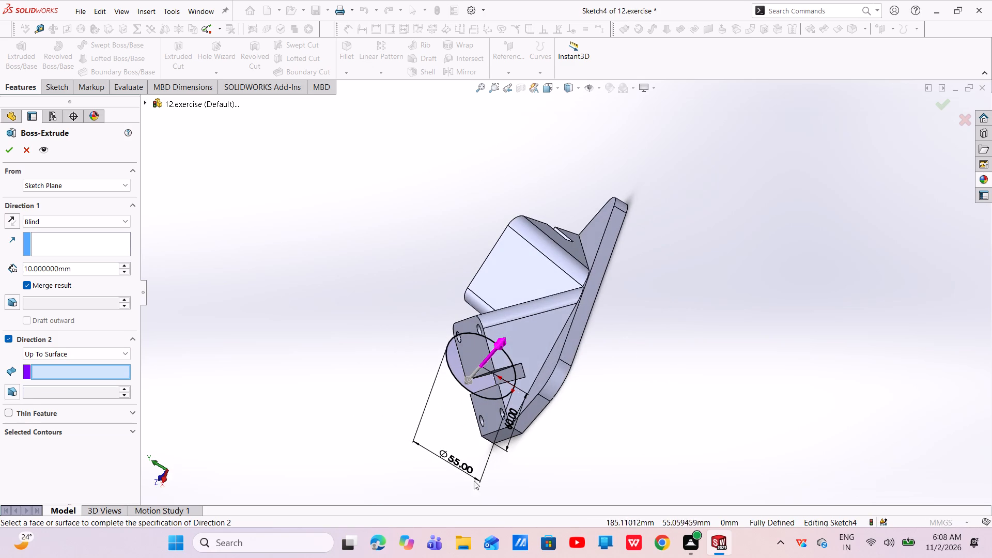
pyautogui.click(589, 295)
pyautogui.moveTo(560, 447); pyautogui.dragTo(649, 348, button='middle')
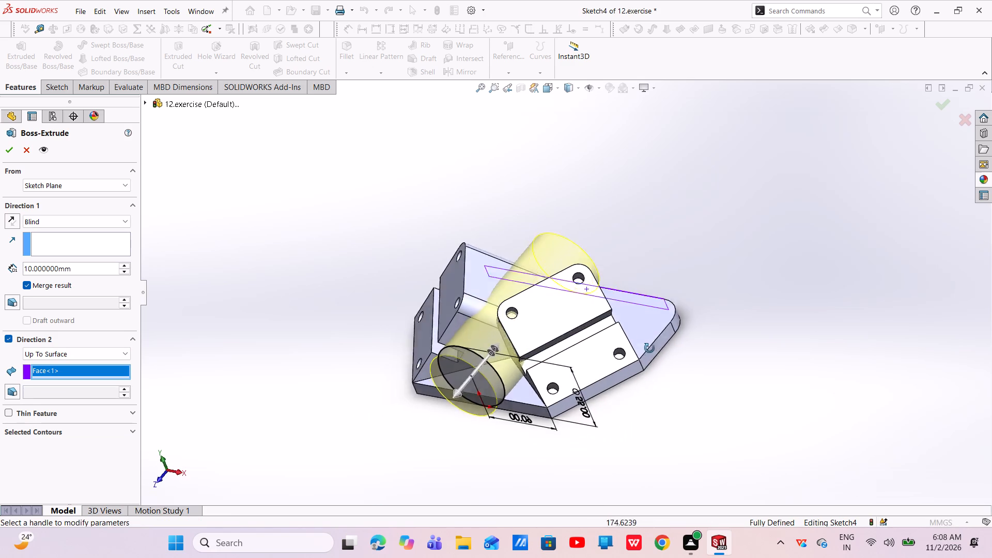
pyautogui.moveTo(649, 348); pyautogui.dragTo(660, 345, button='middle')
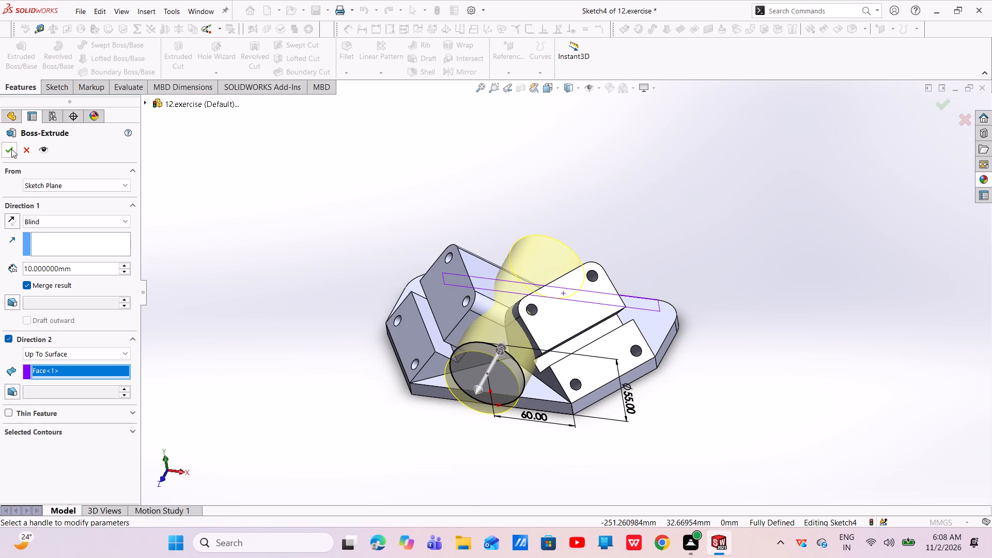
pyautogui.click(11, 149)
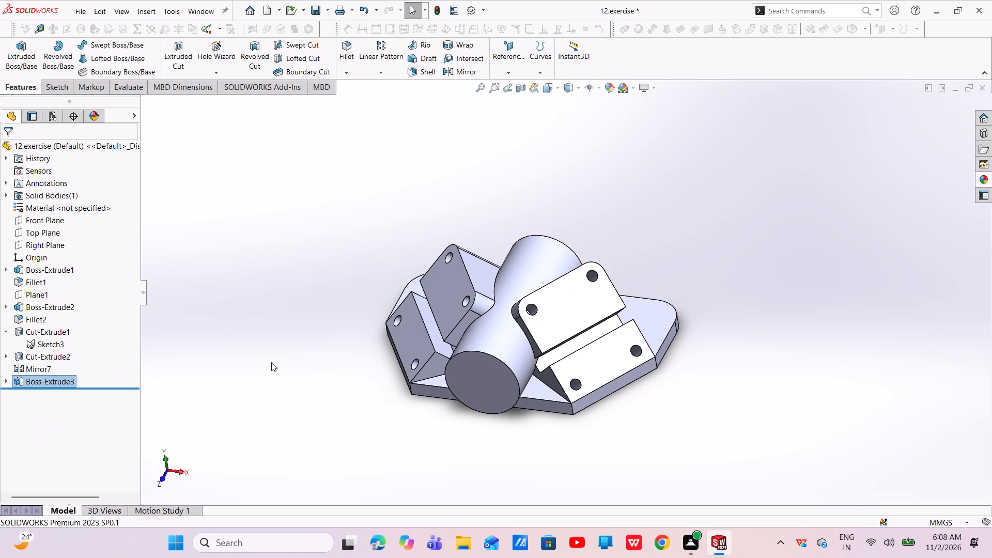
# Open a sketch on the cylindrical boss's front face and draw a concentric circle about 31 mm in diameter.
pyautogui.click(497, 385)
pyautogui.click(538, 352)
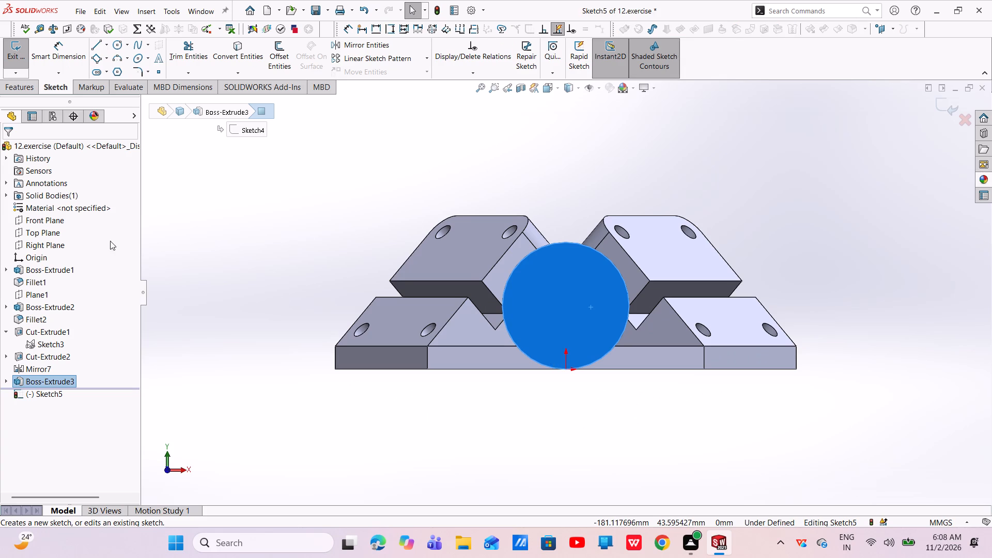
pyautogui.click(111, 48)
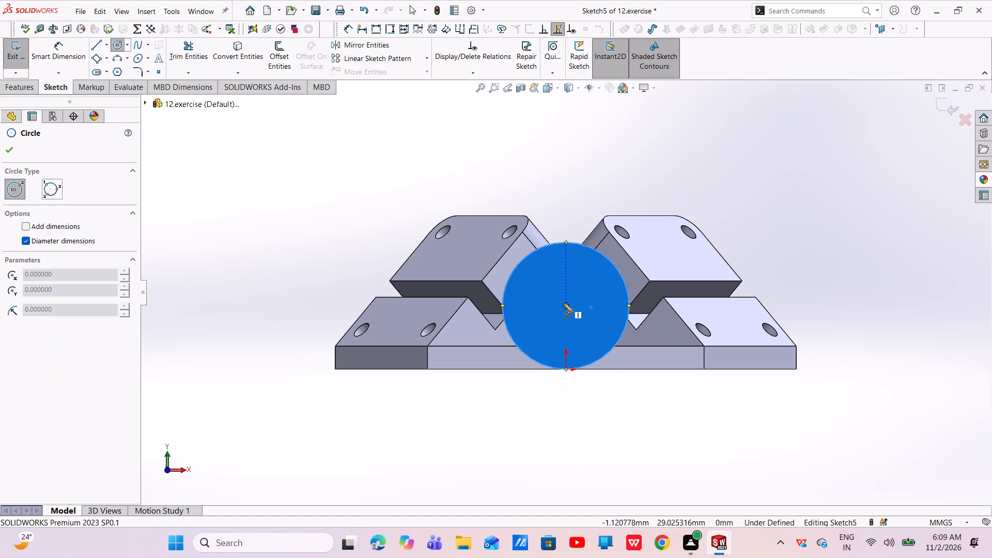
pyautogui.moveTo(565, 305); pyautogui.dragTo(591, 331)
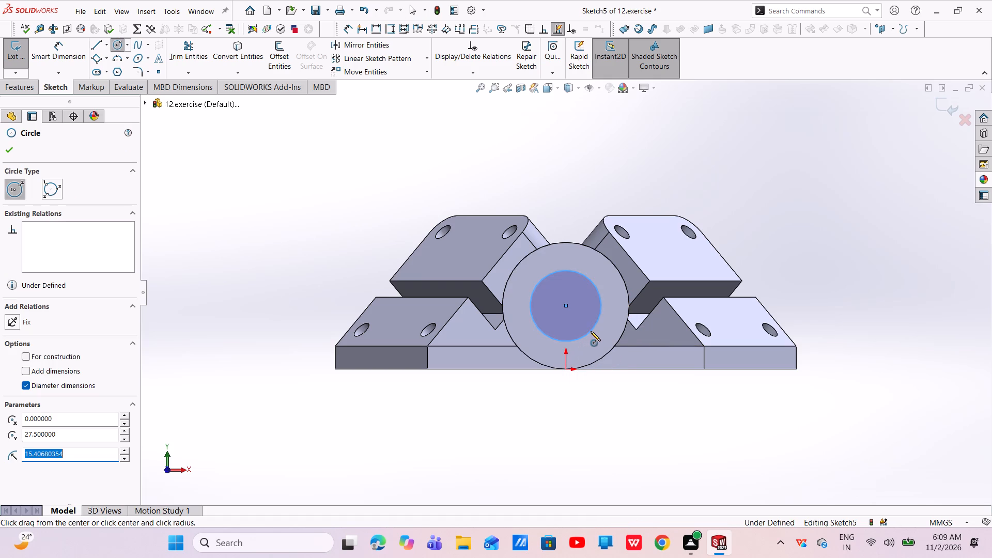
pyautogui.click(591, 331)
pyautogui.rightClick(591, 331)
pyautogui.click(605, 336)
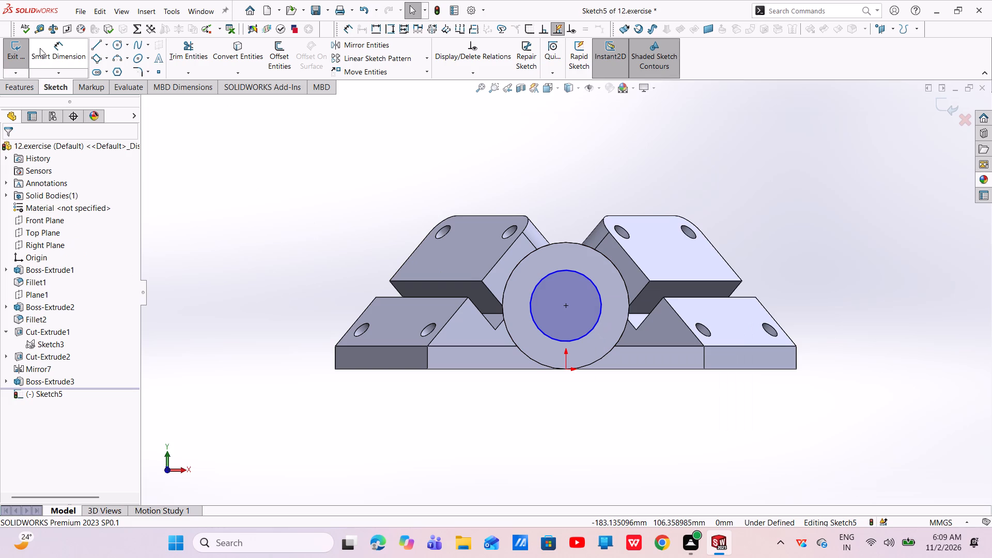
# Dimension the inner circle's diameter at 30 mm.
pyautogui.click(61, 47)
pyautogui.click(532, 314)
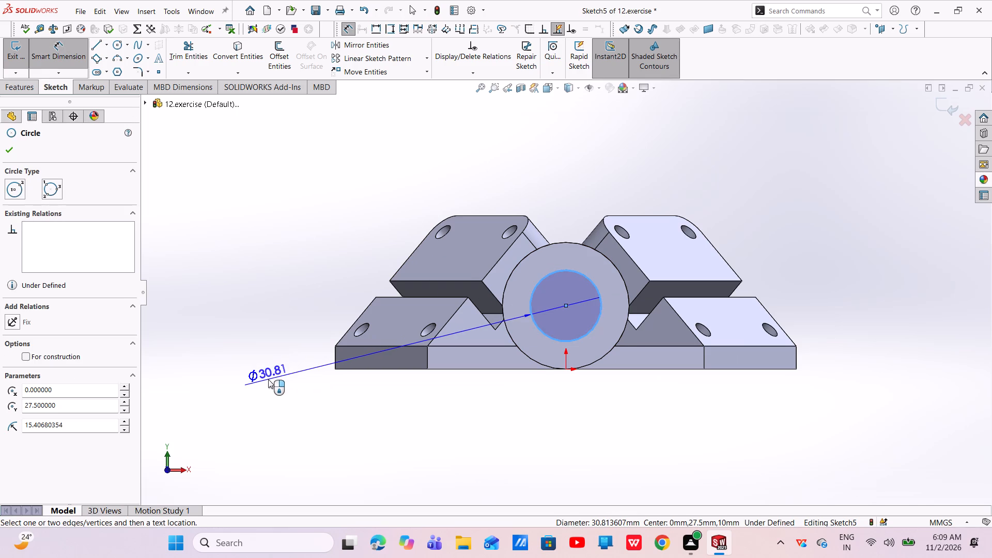
pyautogui.click(268, 379)
pyautogui.press('BackSpace')
pyautogui.press('3')
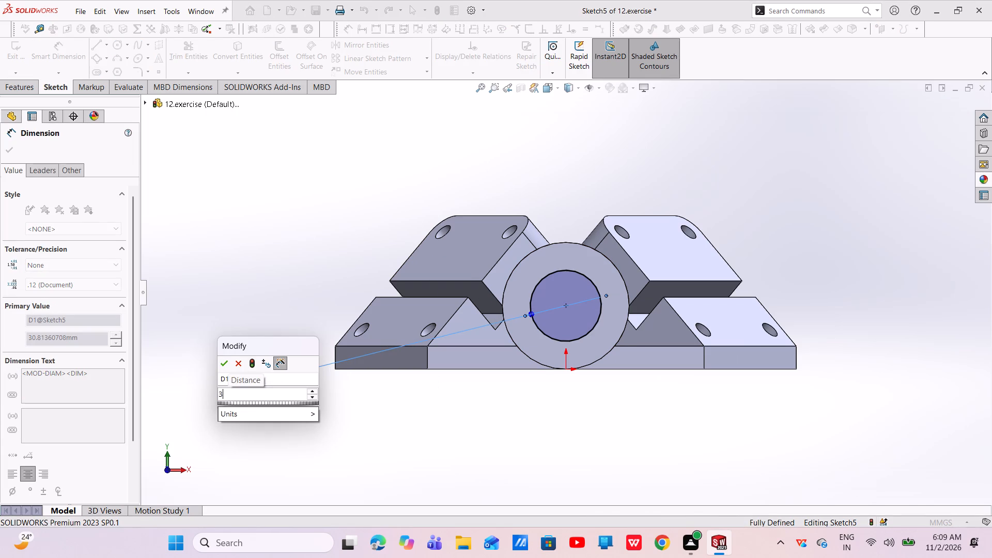
pyautogui.press('0')
pyautogui.press('Return')
pyautogui.click(15, 138)
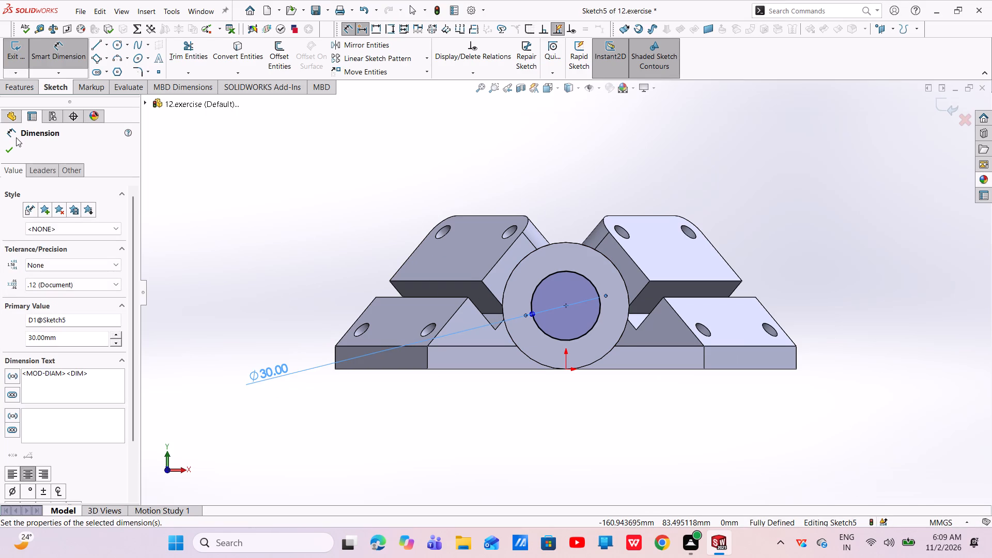
pyautogui.click(12, 146)
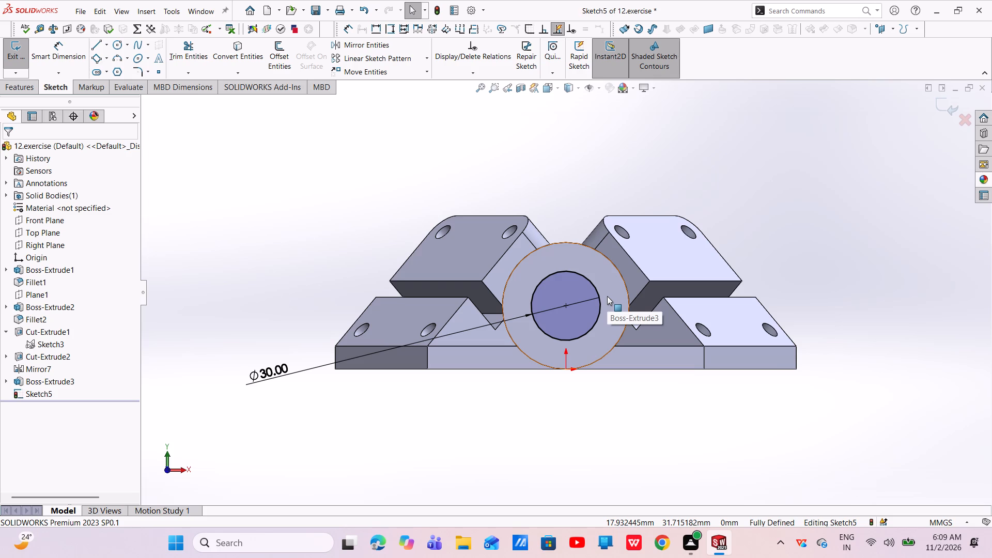
# Cut-extrude the 30 mm circle 167 mm blind through the full length of the cylindrical boss.
pyautogui.click(19, 87)
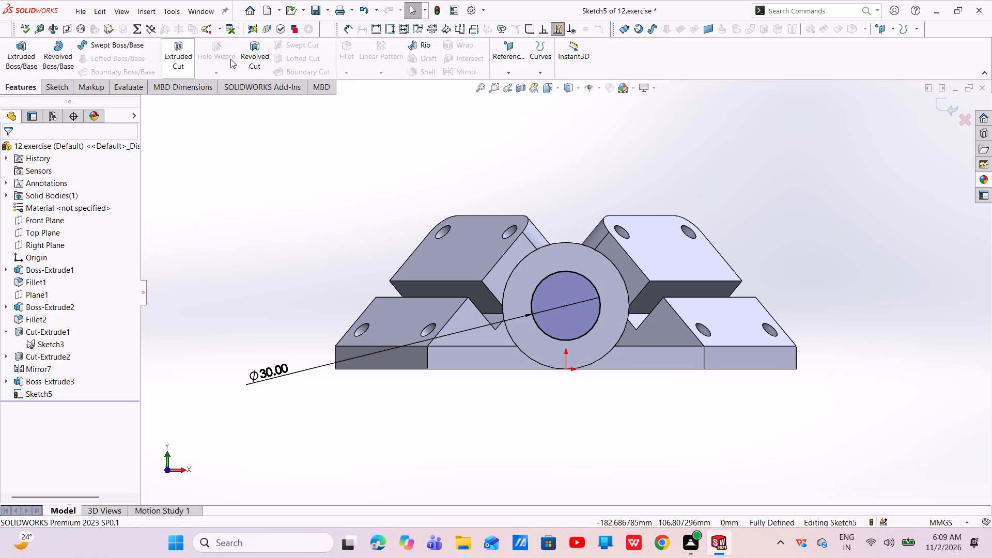
pyautogui.click(183, 59)
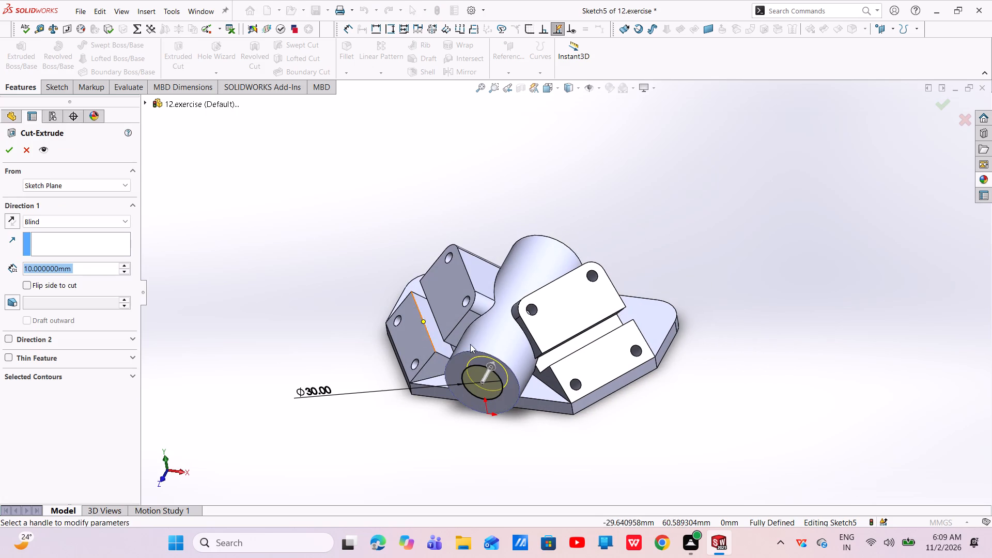
pyautogui.moveTo(492, 363); pyautogui.dragTo(571, 234)
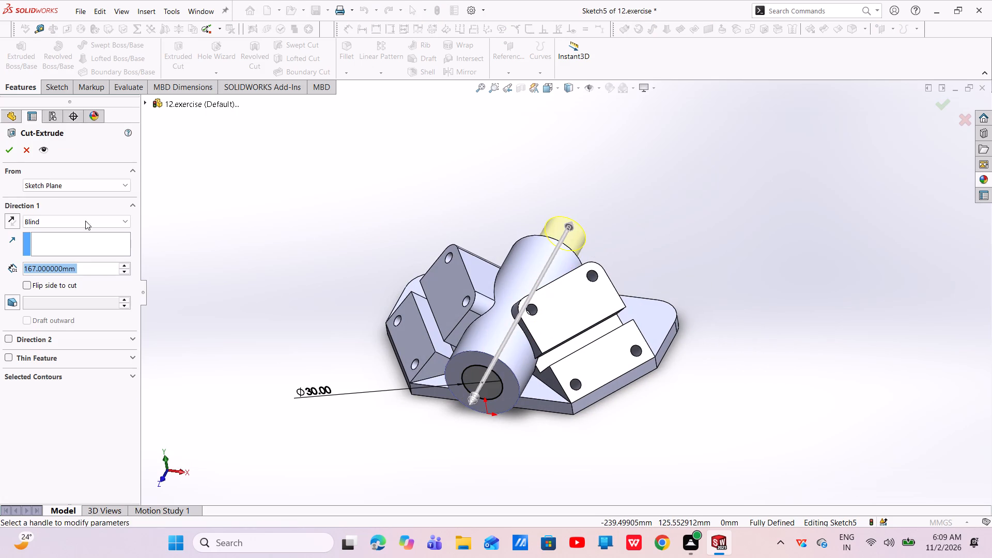
pyautogui.click(10, 151)
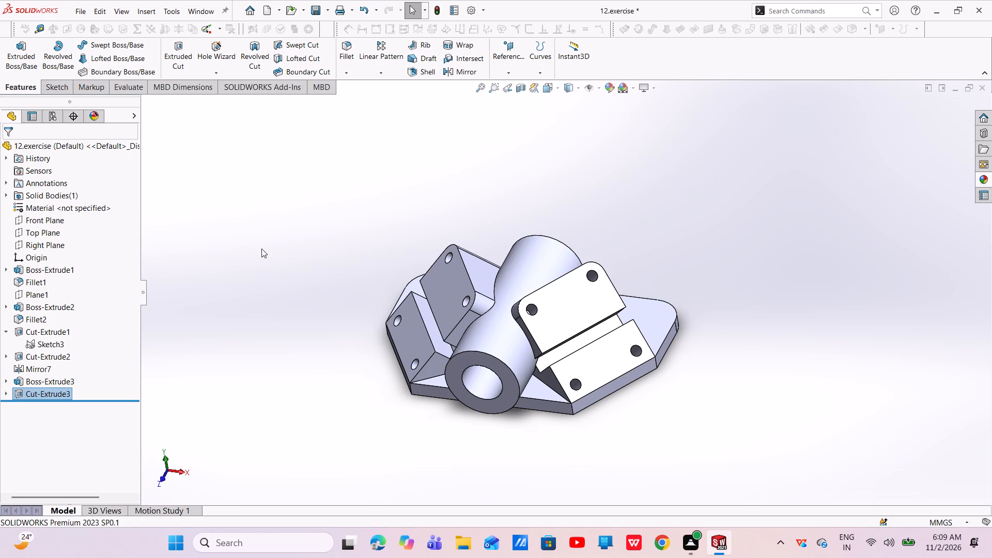
# Open a sketch on the base plate's underside and draw a corner rectangle about 53 by 117 mm from the rear edge toward the boss.
pyautogui.moveTo(360, 330); pyautogui.dragTo(410, 101, button='middle')
pyautogui.moveTo(555, 354); pyautogui.dragTo(523, 239, button='middle')
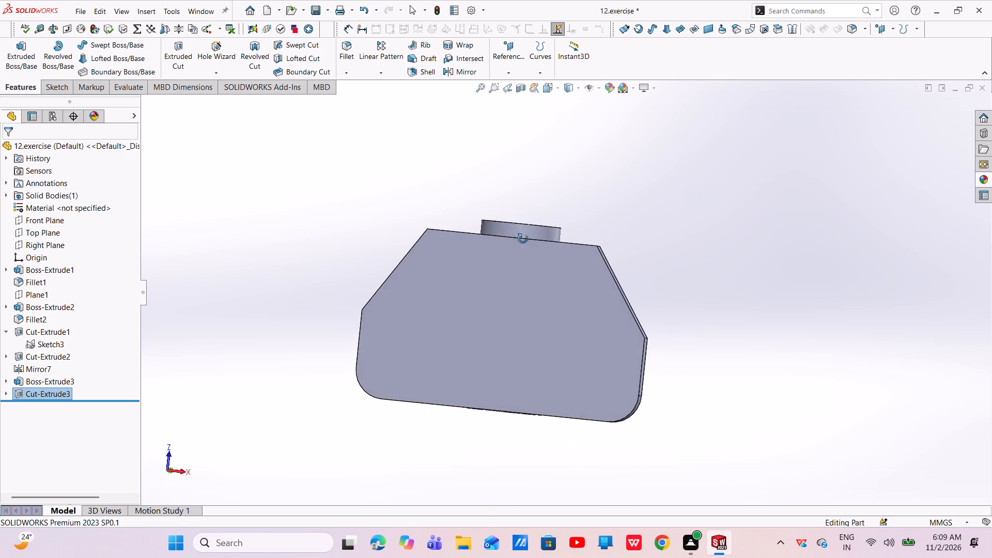
pyautogui.moveTo(523, 239); pyautogui.dragTo(534, 246, button='middle')
pyautogui.click(435, 350)
pyautogui.click(525, 322)
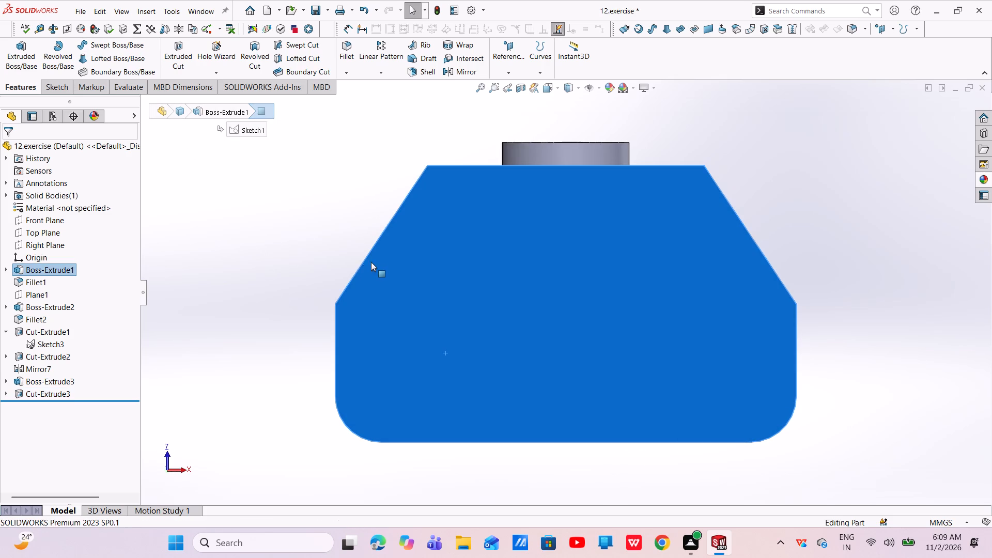
pyautogui.click(374, 266)
pyautogui.click(415, 236)
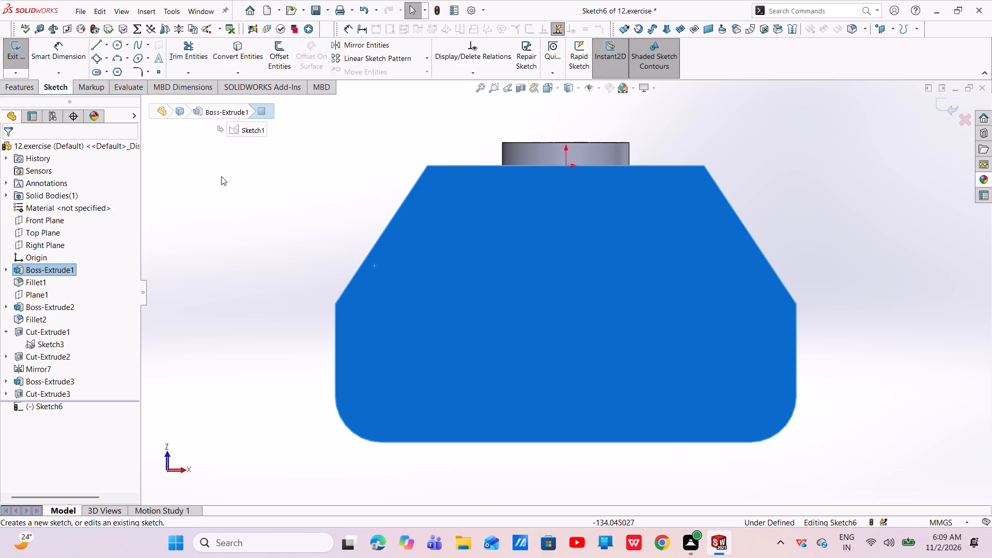
pyautogui.click(106, 57)
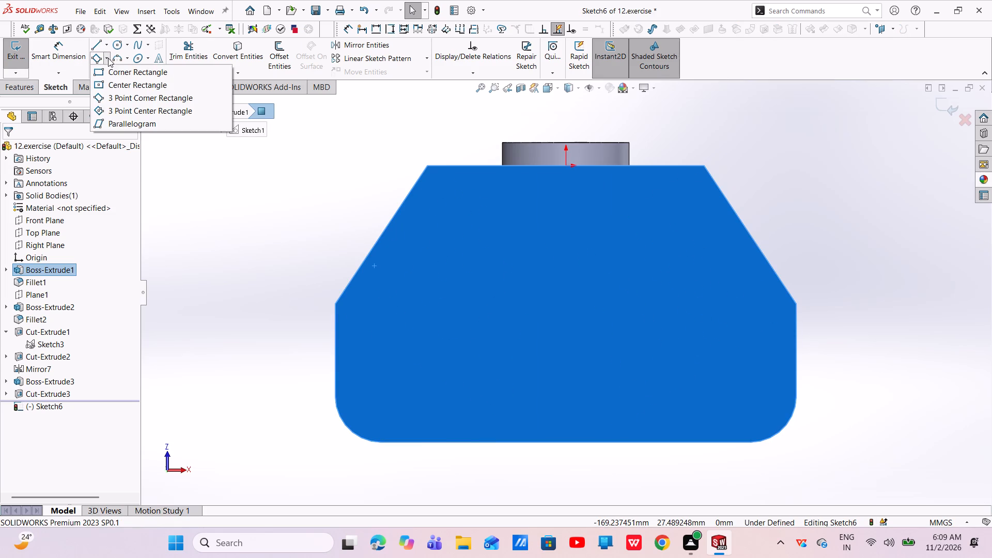
pyautogui.click(114, 73)
pyautogui.moveTo(507, 442); pyautogui.dragTo(524, 257)
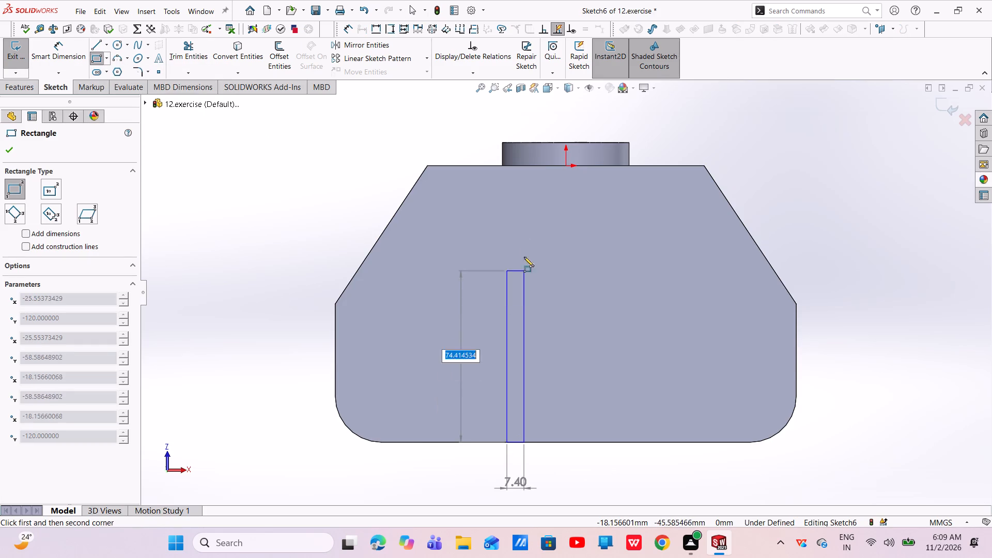
pyautogui.moveTo(524, 257); pyautogui.dragTo(629, 173)
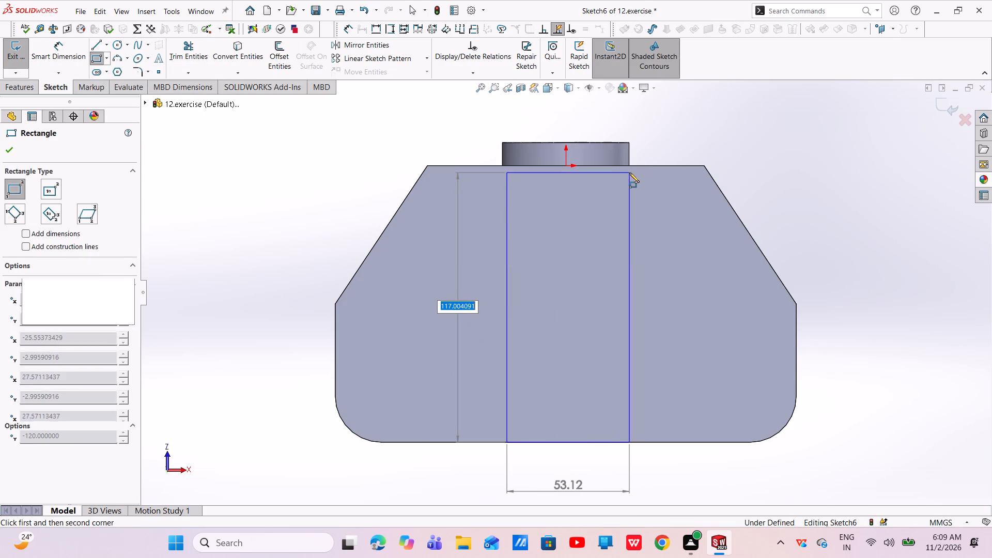
pyautogui.rightClick(644, 185)
pyautogui.click(653, 193)
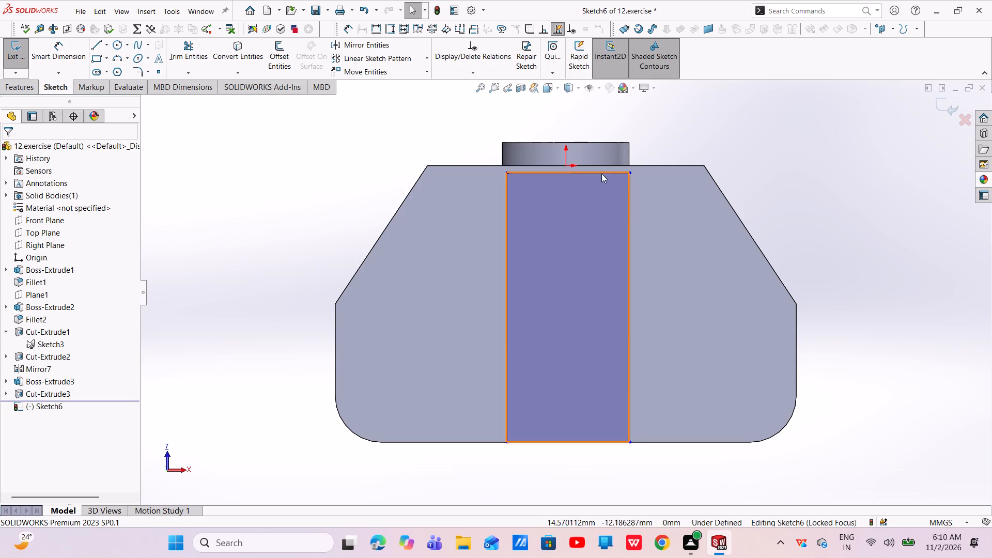
# Dimension the underside rectangle's width at 10 mm.
pyautogui.moveTo(604, 175); pyautogui.dragTo(595, 131)
pyautogui.click(55, 51)
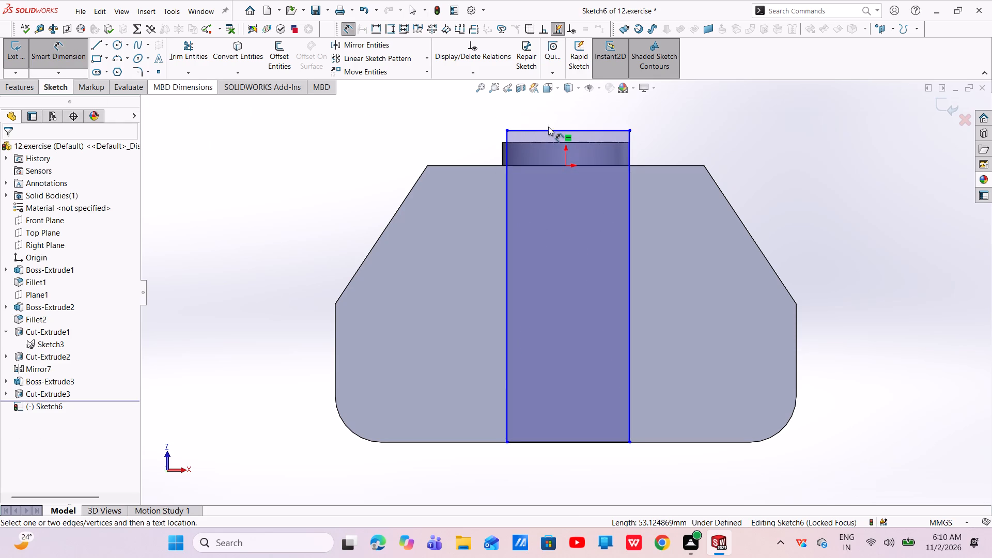
pyautogui.click(542, 130)
pyautogui.click(540, 112)
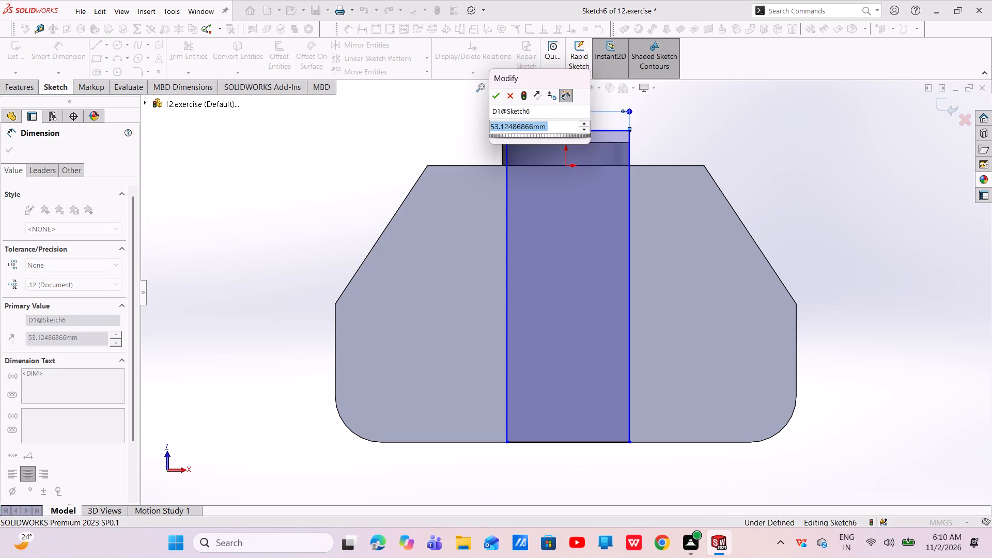
pyautogui.press('BackSpace')
pyautogui.press('1')
pyautogui.moveTo(545, 186); pyautogui.dragTo(571, 392)
pyautogui.press('0')
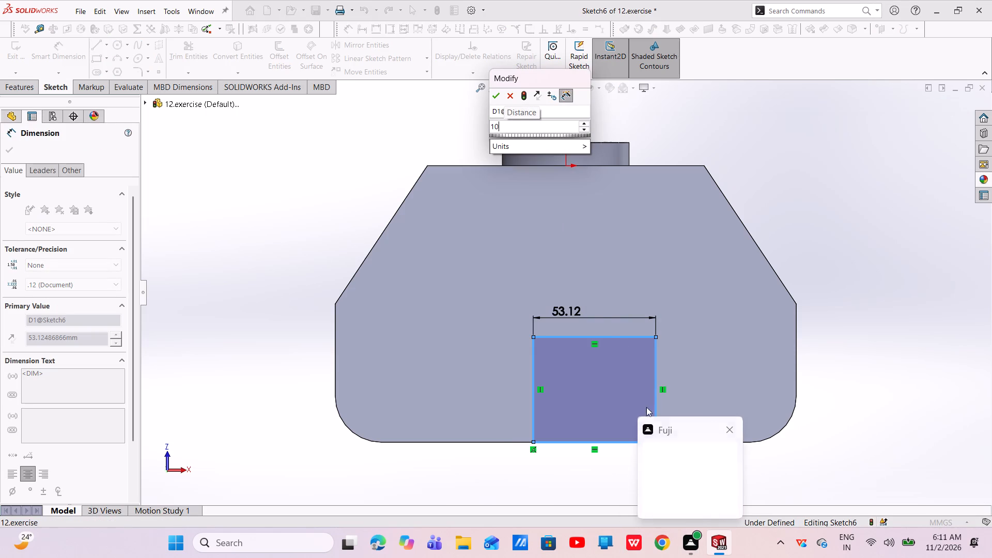
pyautogui.click(491, 93)
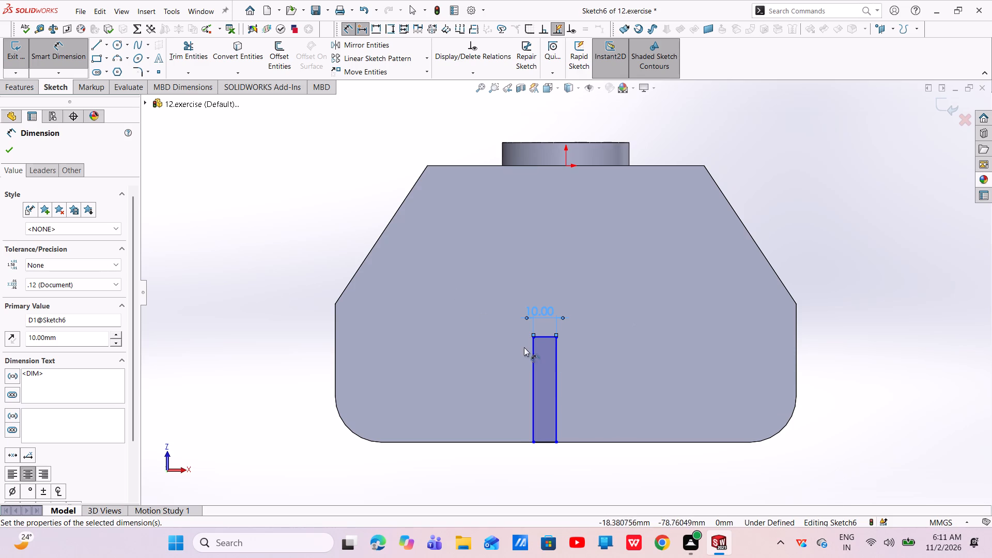
pyautogui.click(9, 154)
# Stretch the rectangle's front edge about 9 mm beyond the base plate's front edge, near the end of the boss.
pyautogui.moveTo(541, 335); pyautogui.dragTo(541, 335)
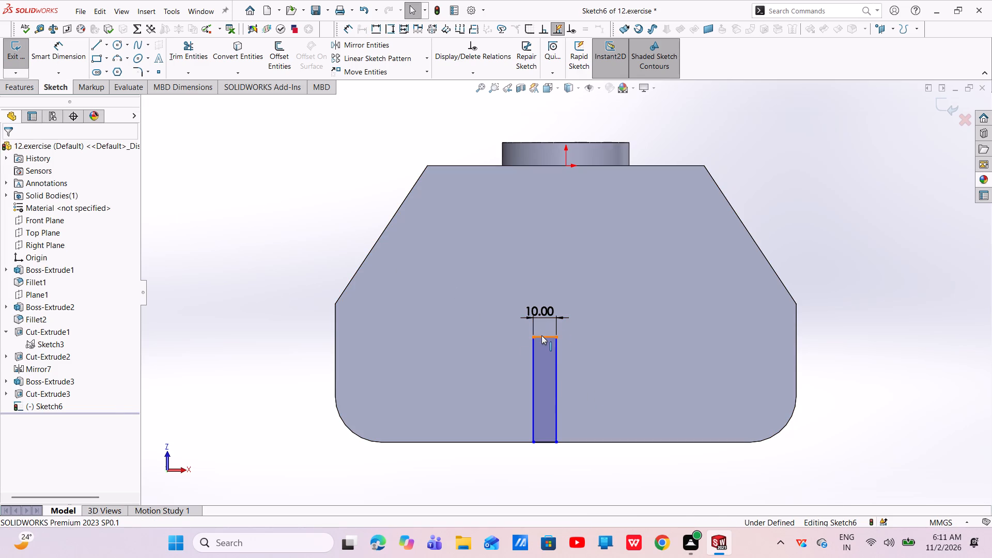
pyautogui.moveTo(541, 335); pyautogui.dragTo(584, 145)
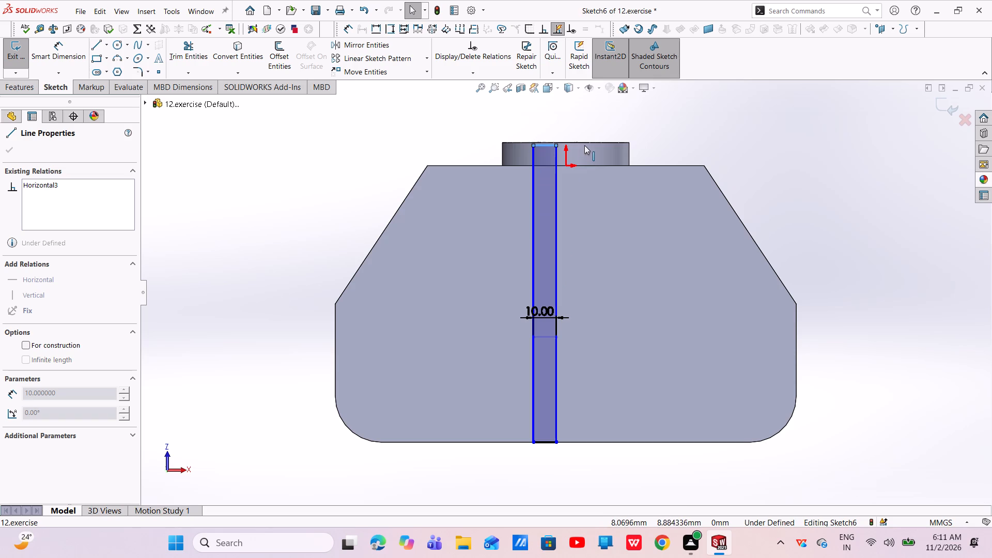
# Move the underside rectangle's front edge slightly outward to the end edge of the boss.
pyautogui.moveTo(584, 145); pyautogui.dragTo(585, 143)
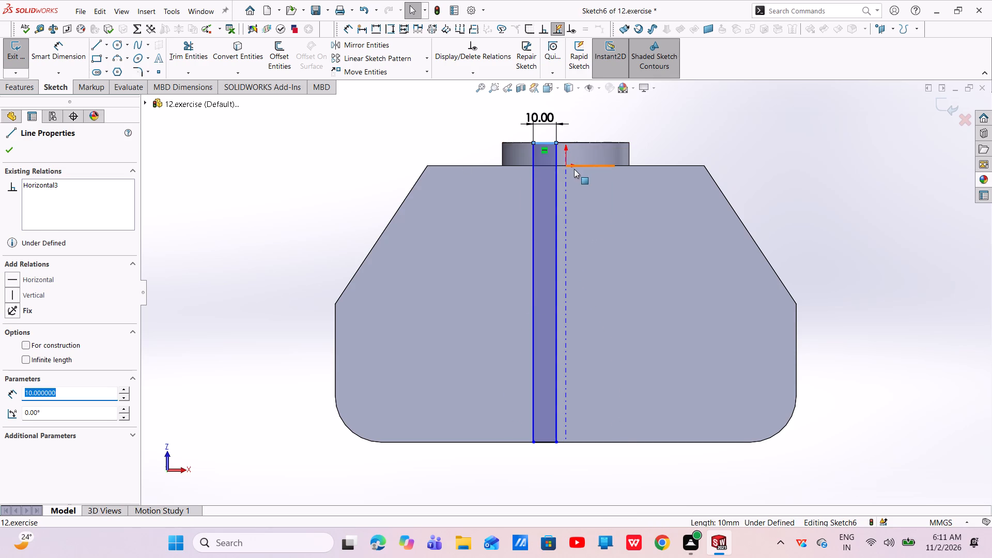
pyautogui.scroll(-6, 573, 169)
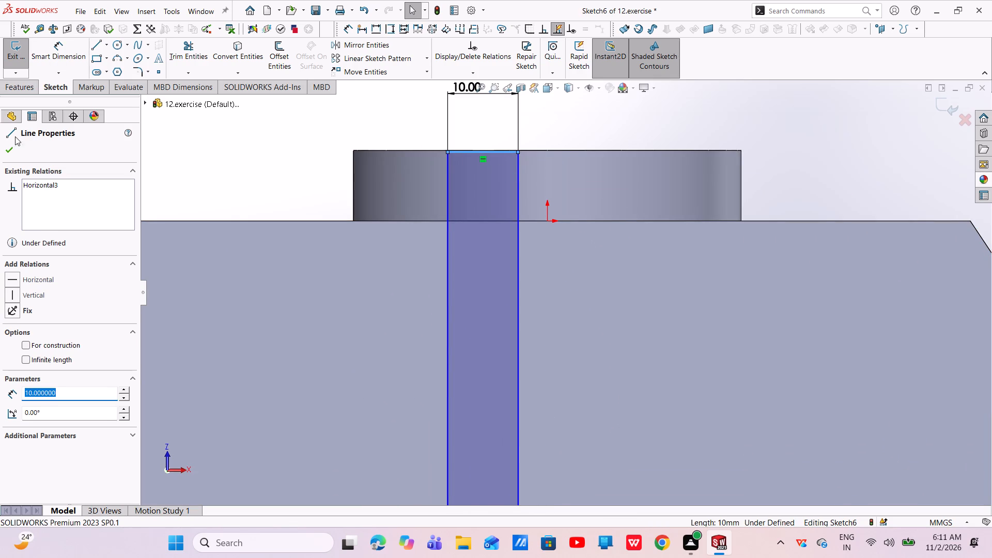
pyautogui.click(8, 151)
# Draw a vertical centerline about 16 mm long from the midpoint of the rectangle's front edge.
pyautogui.click(109, 44)
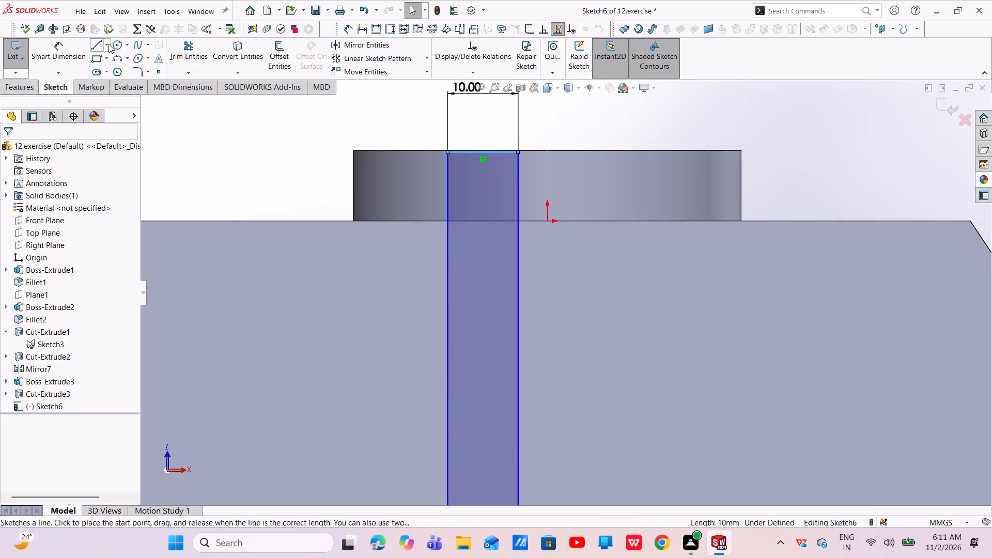
pyautogui.click(114, 71)
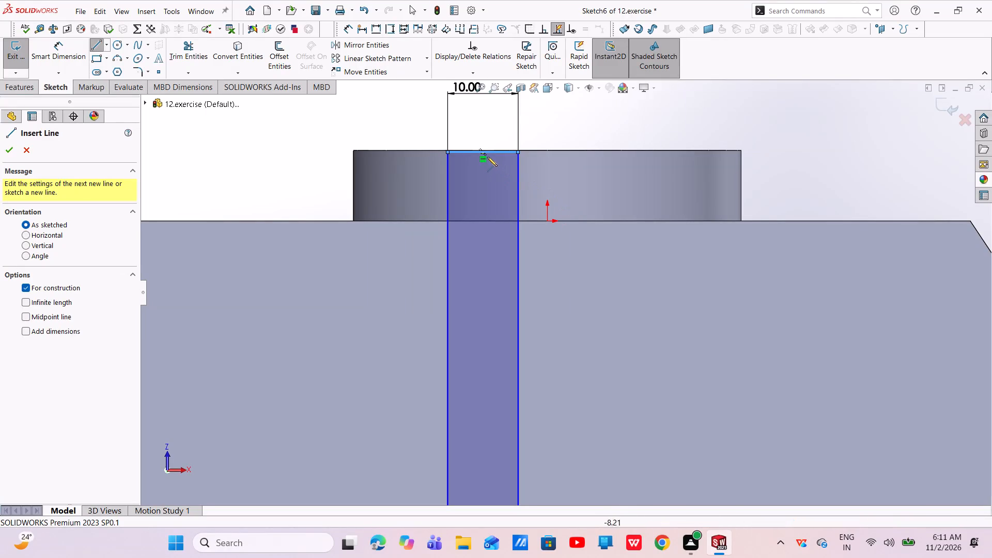
pyautogui.click(483, 153)
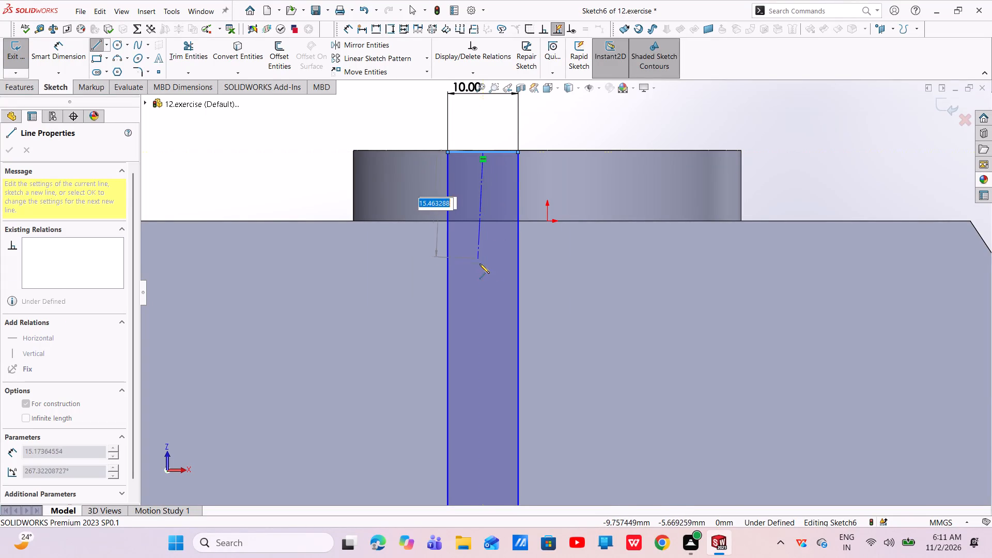
pyautogui.click(481, 265)
pyautogui.rightClick(481, 265)
pyautogui.click(493, 271)
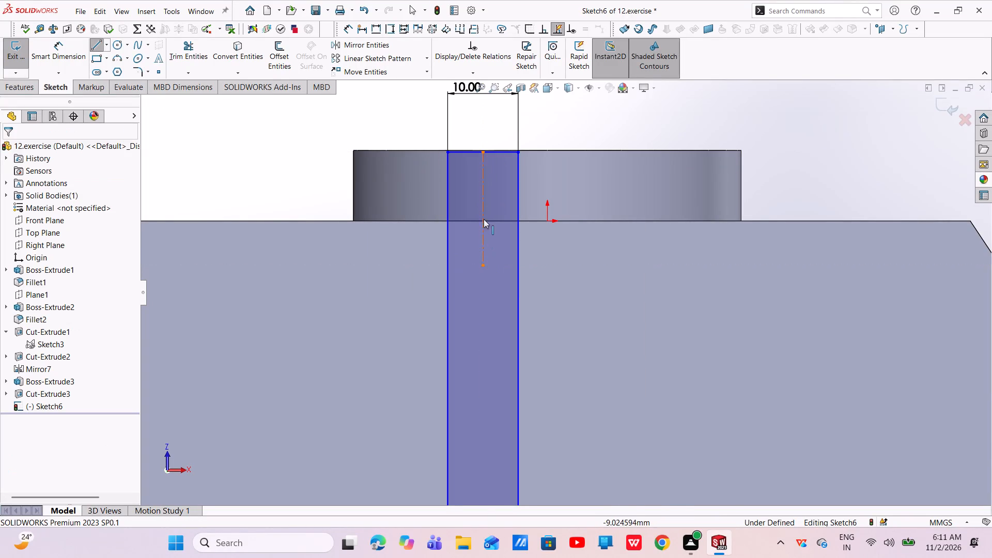
pyautogui.press('Escape')
# Centre the rectangle by making the centerline coincident with the vertex at the origin.
pyautogui.click(481, 194)
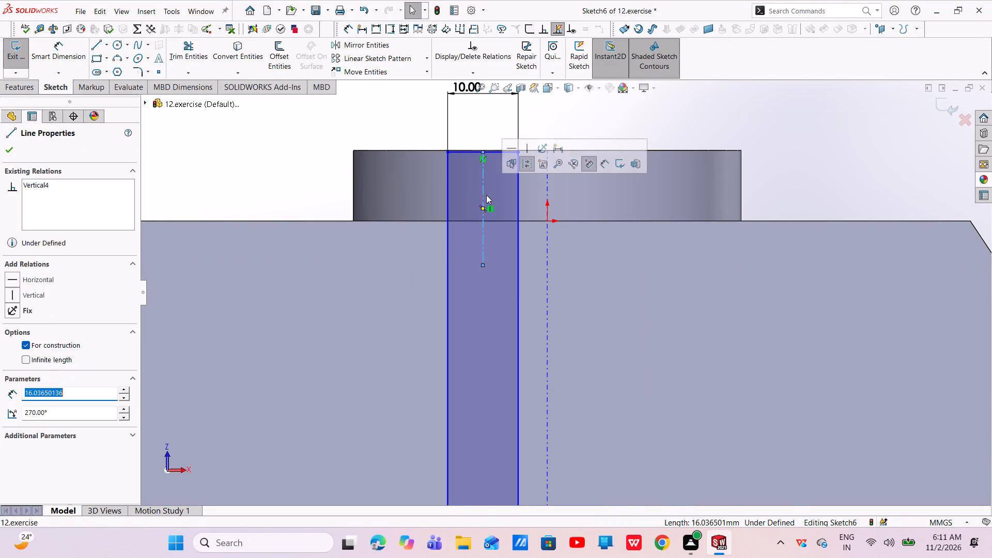
pyautogui.keyDown('shift'); pyautogui.click(548, 221); pyautogui.keyUp('shift')
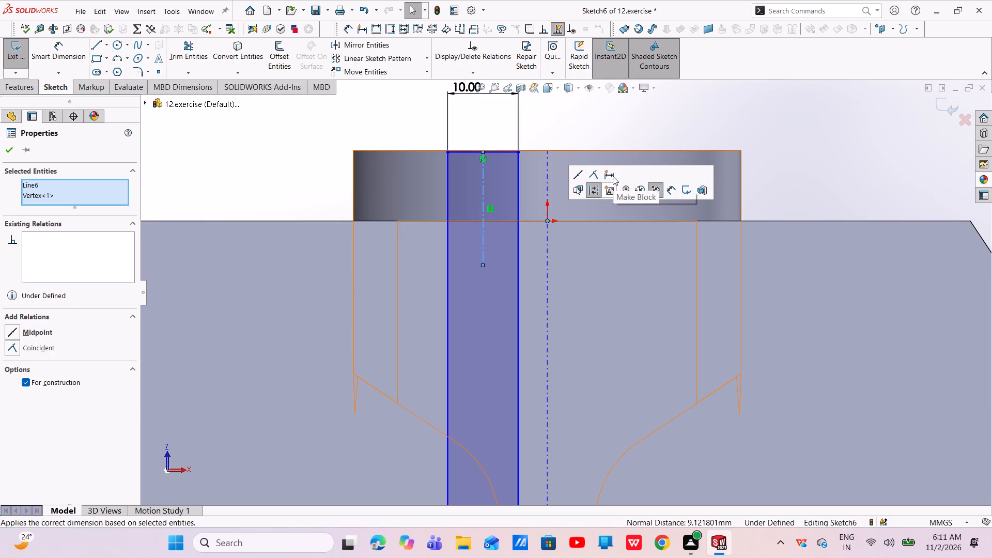
pyautogui.click(596, 172)
pyautogui.press('Escape')
pyautogui.press('Escape')
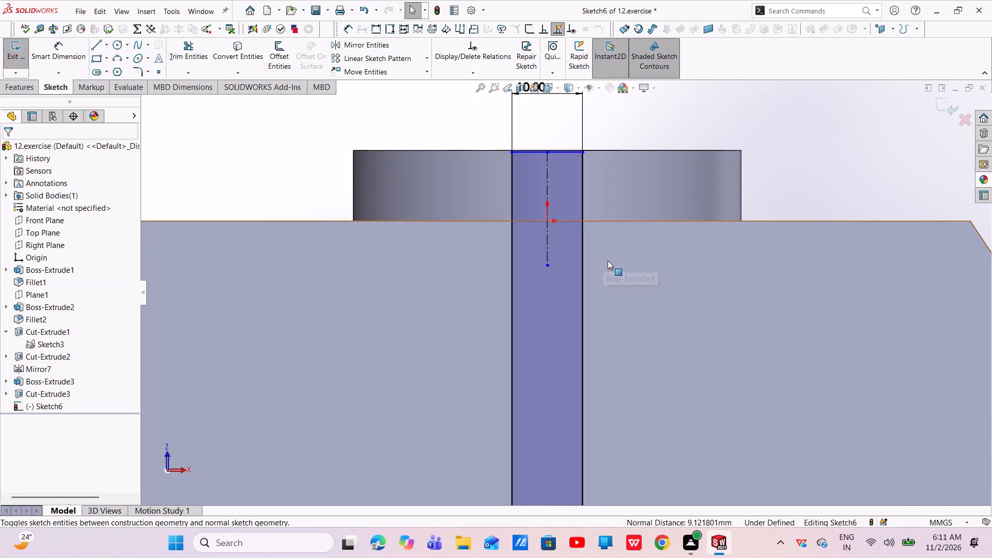
# Make the rectangle's front edge collinear with the end edge of the boss.
pyautogui.scroll(5, 608, 260)
pyautogui.scroll(5, 610, 333)
pyautogui.scroll(-5, 586, 374)
pyautogui.scroll(1, 522, 105)
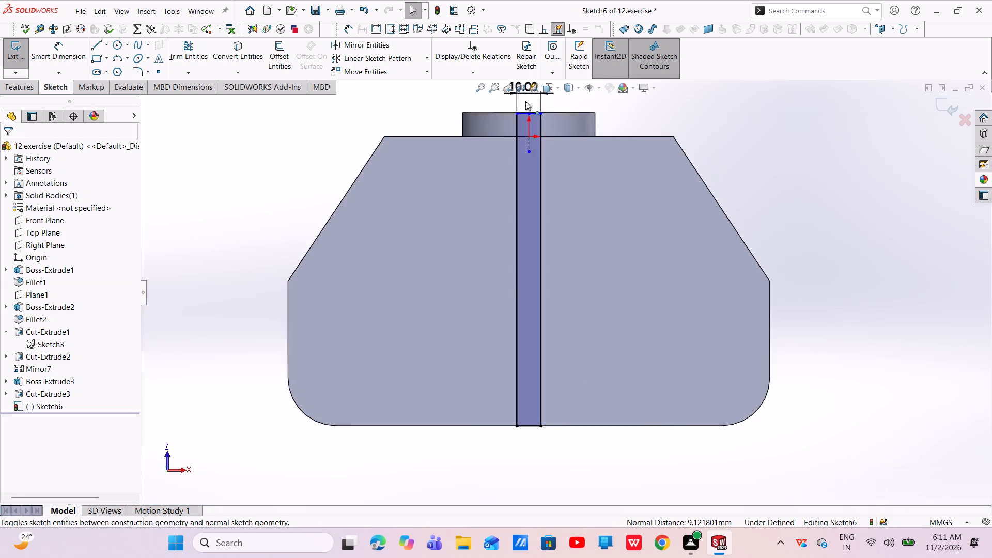
pyautogui.scroll(2, 525, 101)
pyautogui.scroll(-6, 544, 143)
pyautogui.scroll(-6, 535, 276)
pyautogui.scroll(-6, 584, 225)
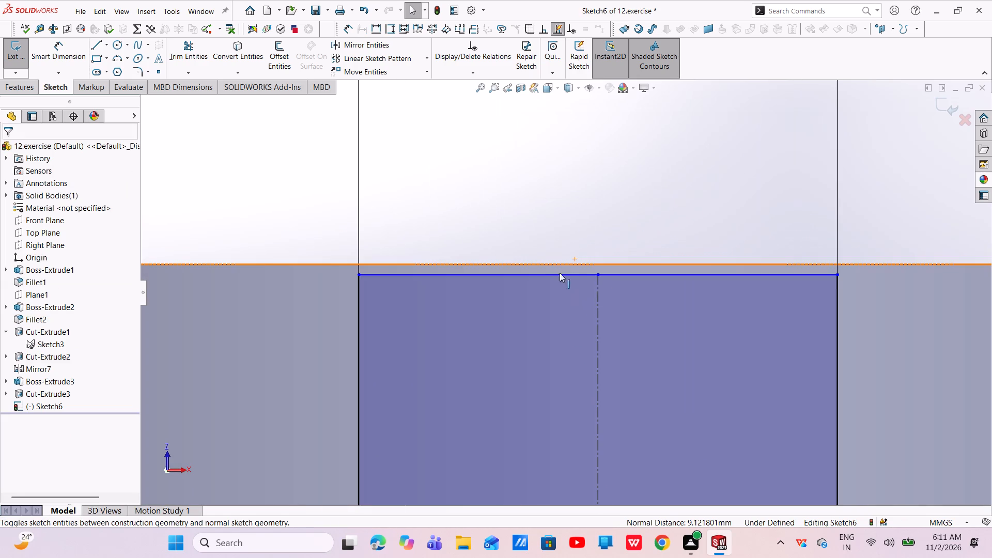
pyautogui.press('Escape')
pyautogui.click(543, 273)
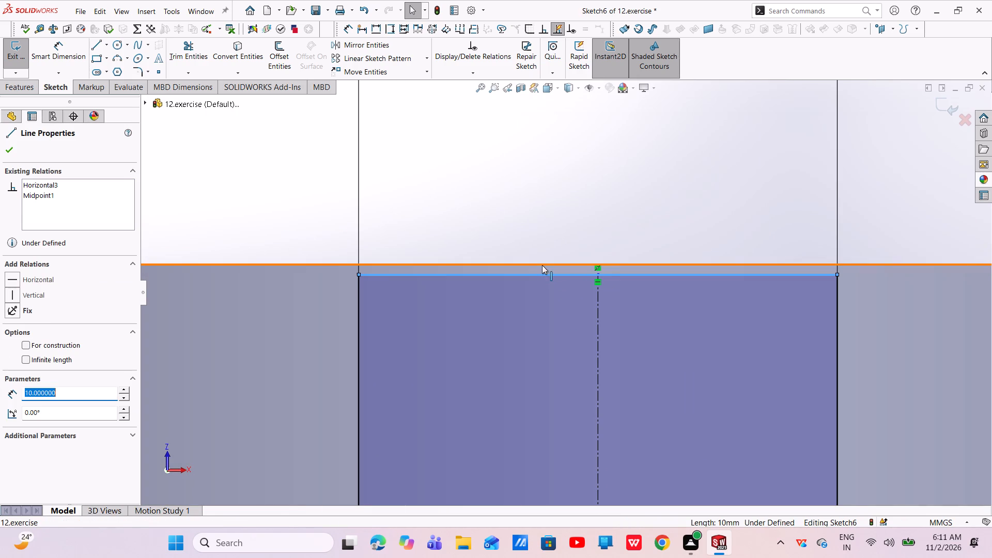
pyautogui.keyDown('ctrl'); pyautogui.click(542, 262); pyautogui.keyUp('ctrl')
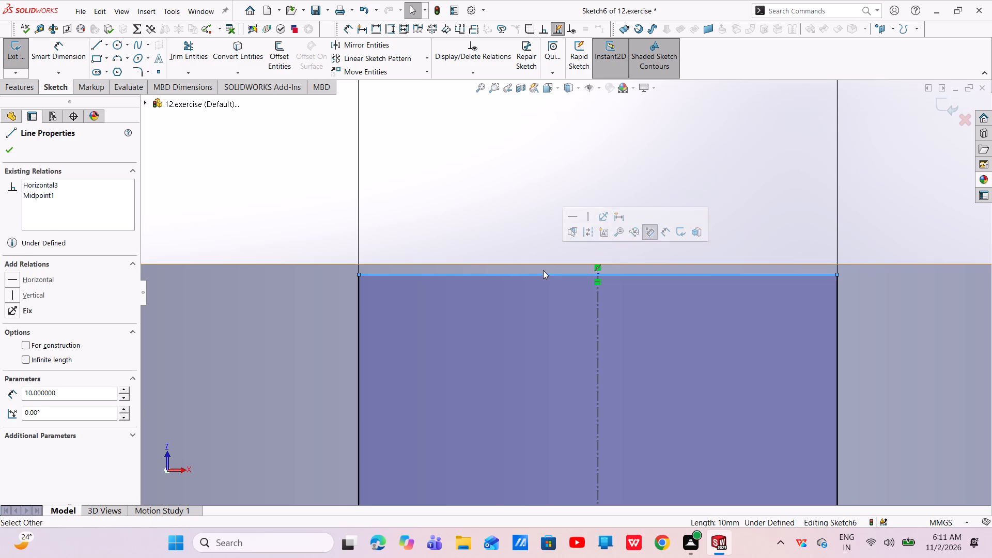
pyautogui.press('Escape')
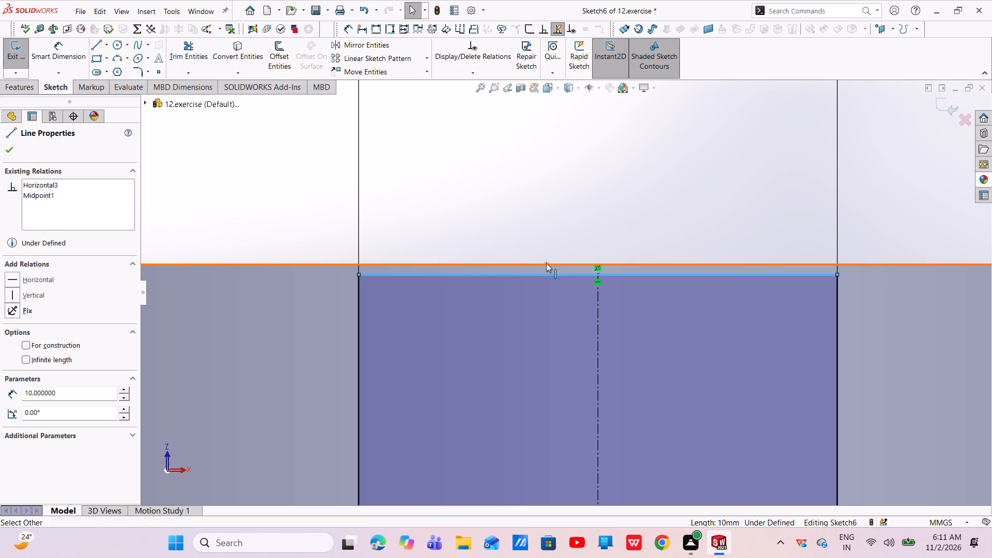
pyautogui.click(547, 263)
pyautogui.keyDown('ctrl'); pyautogui.click(544, 273); pyautogui.keyUp('ctrl')
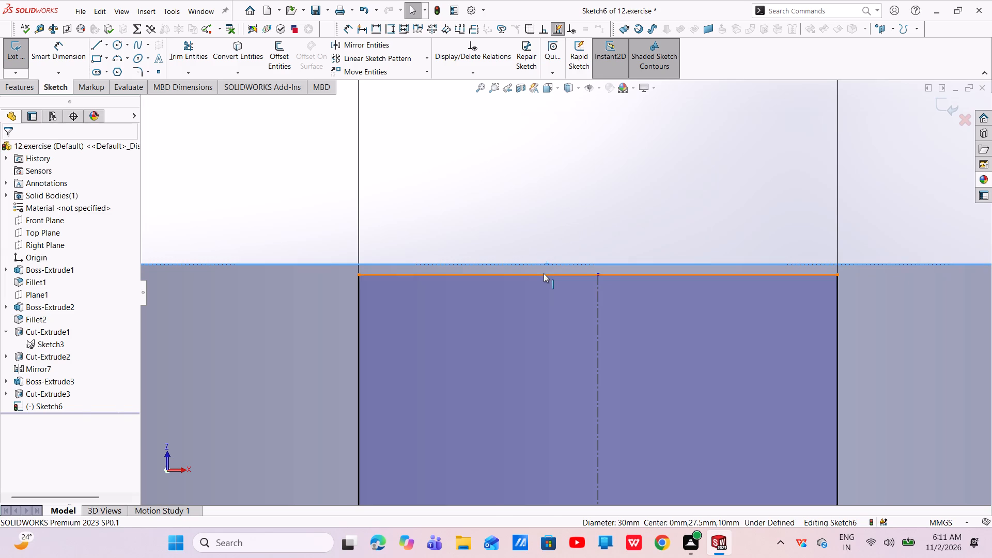
pyautogui.click(574, 230)
pyautogui.press('Escape')
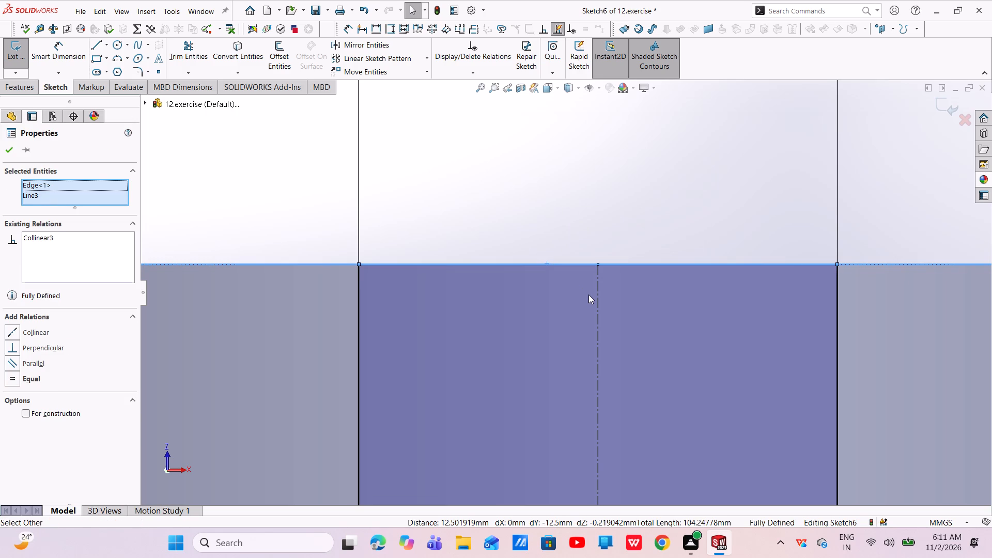
pyautogui.press('Escape')
# Start a blind Boss-Extrude of the 10 mm-wide rectangle with a Direction 1 depth of 3 mm outward from the underside.
pyautogui.scroll(13, 593, 290)
pyautogui.scroll(-1, 600, 338)
pyautogui.scroll(4, 601, 336)
pyautogui.scroll(-4, 581, 350)
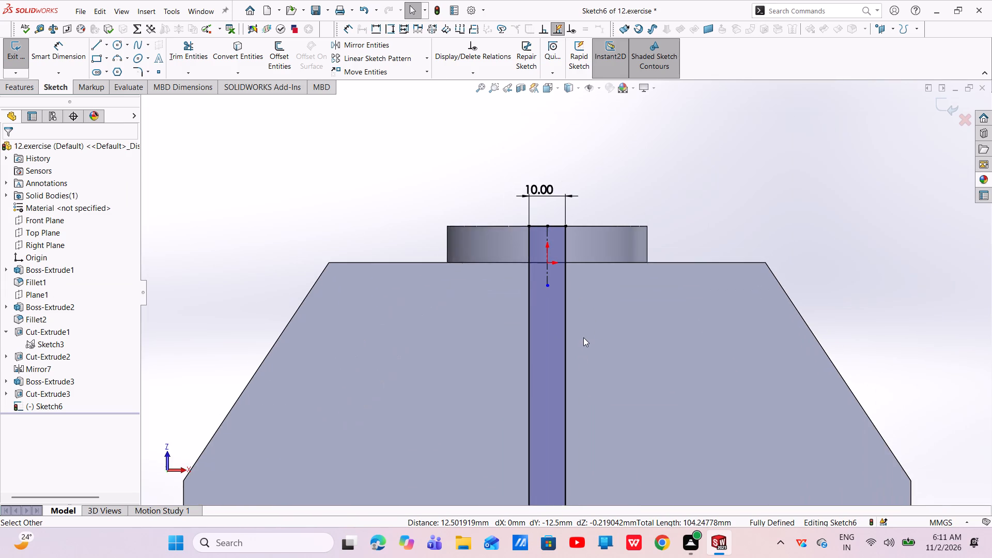
pyautogui.scroll(1, 583, 337)
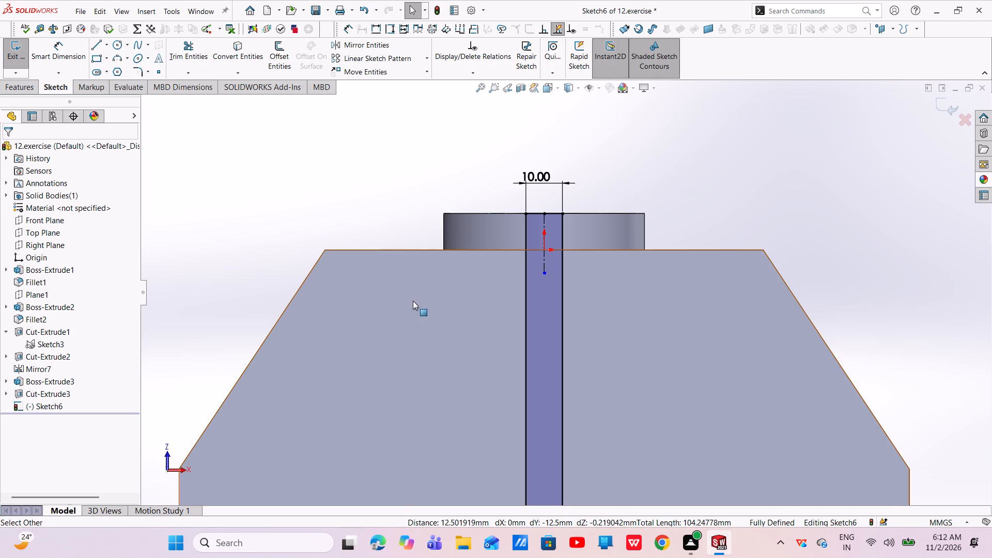
pyautogui.click(19, 90)
pyautogui.click(27, 48)
pyautogui.moveTo(617, 167); pyautogui.dragTo(597, 186, button='middle')
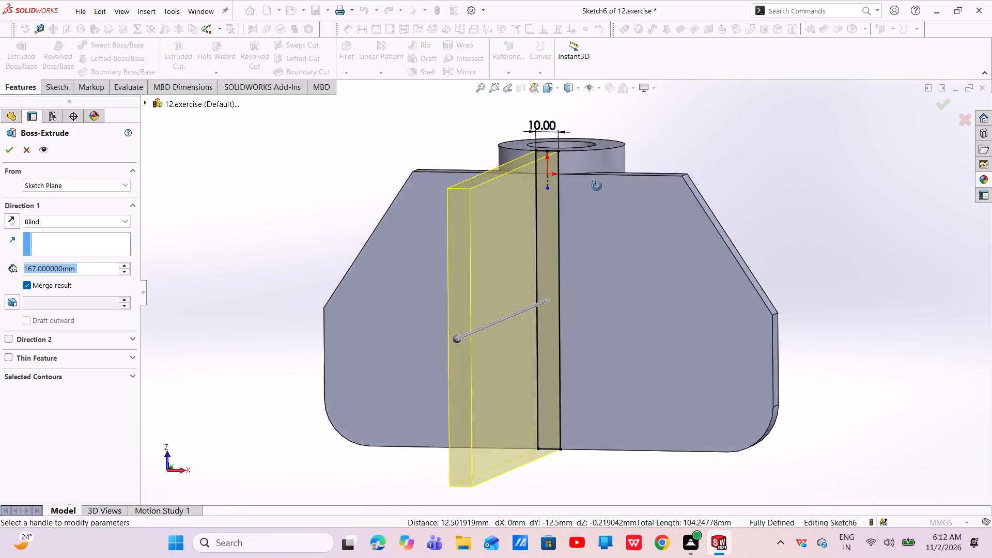
pyautogui.moveTo(597, 186); pyautogui.dragTo(505, 265, button='middle')
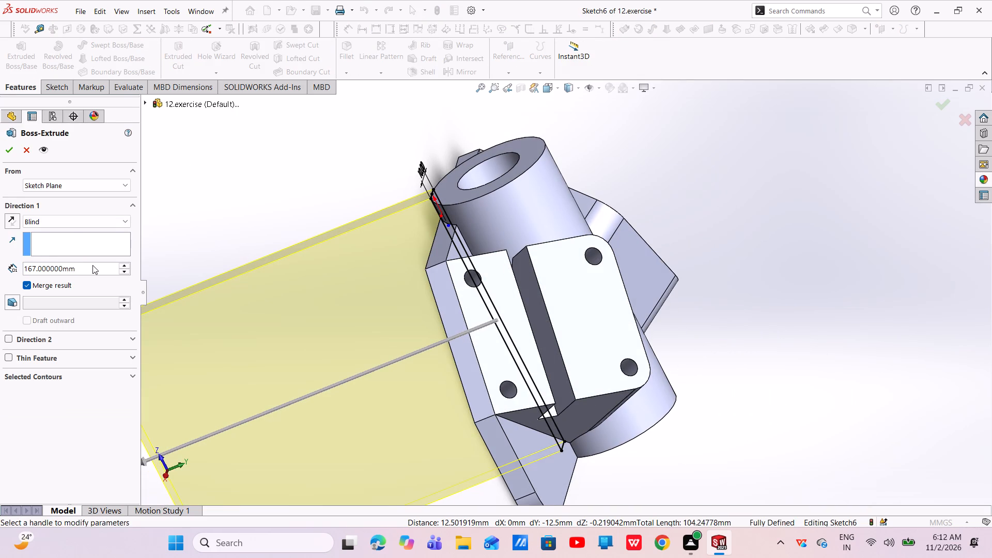
pyautogui.click(122, 273)
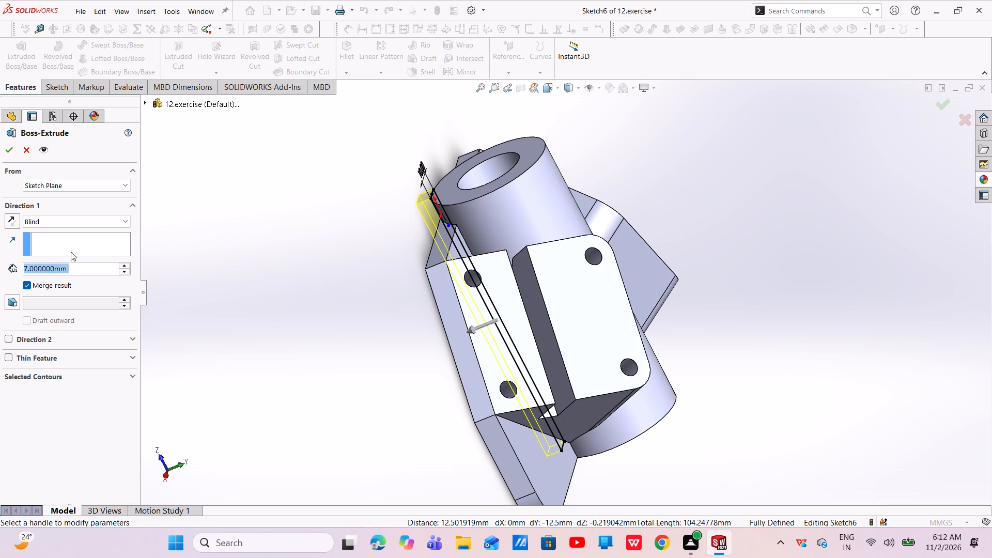
pyautogui.press('BackSpace')
pyautogui.press('3')
pyautogui.press('Return')
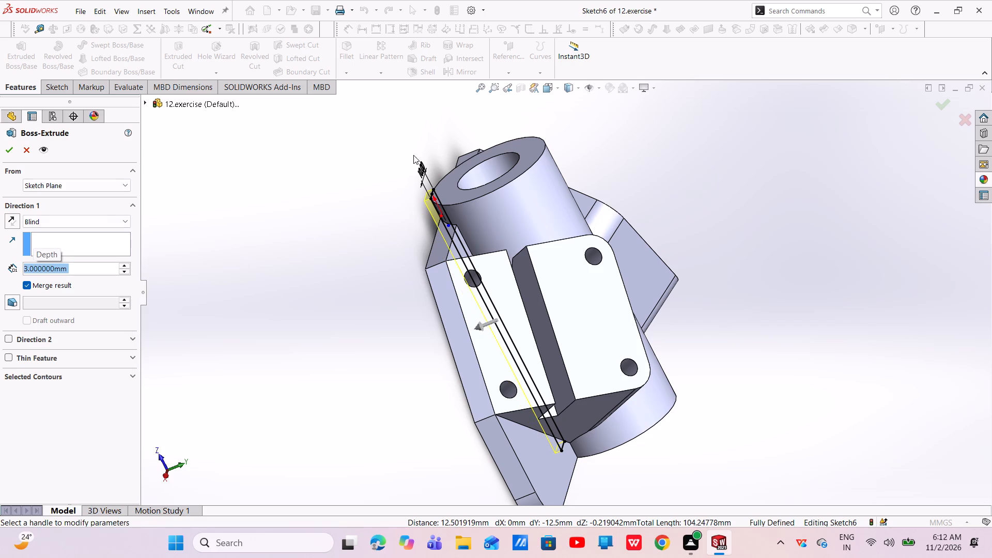
# Add Direction 2 to the extrusion with a blind depth of 5 mm into the part and complete the feature.
pyautogui.scroll(-7, 452, 212)
pyautogui.moveTo(430, 268); pyautogui.dragTo(448, 297, button='middle')
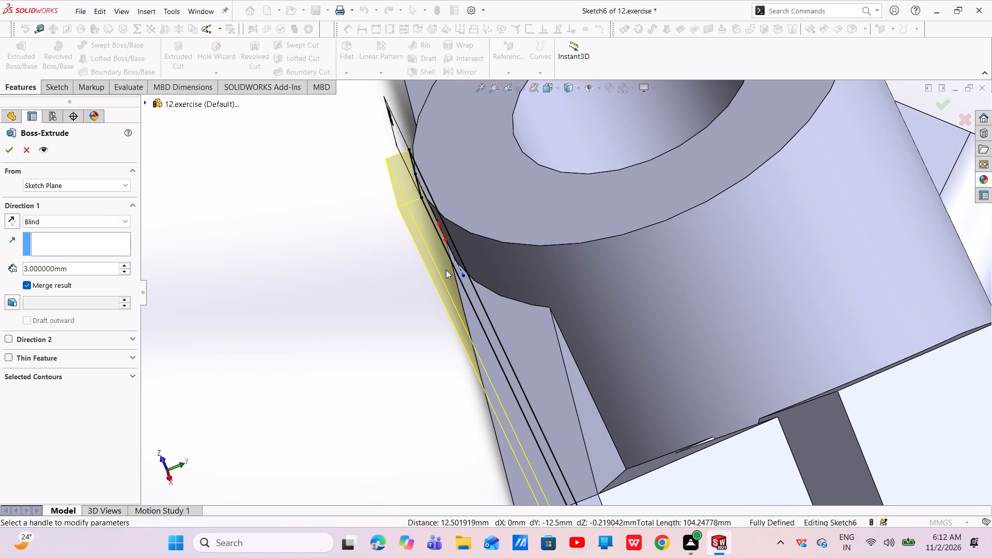
pyautogui.scroll(-6, 429, 196)
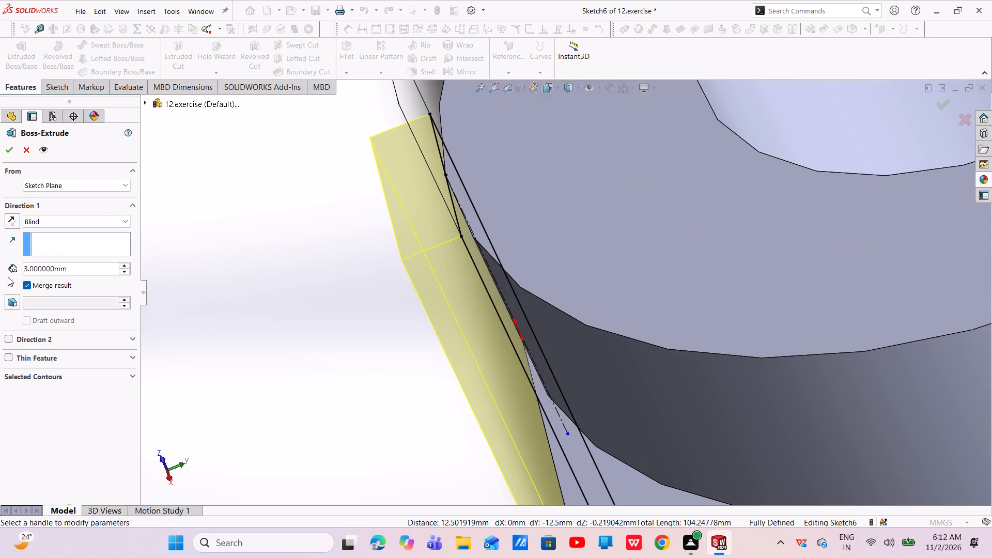
pyautogui.click(6, 338)
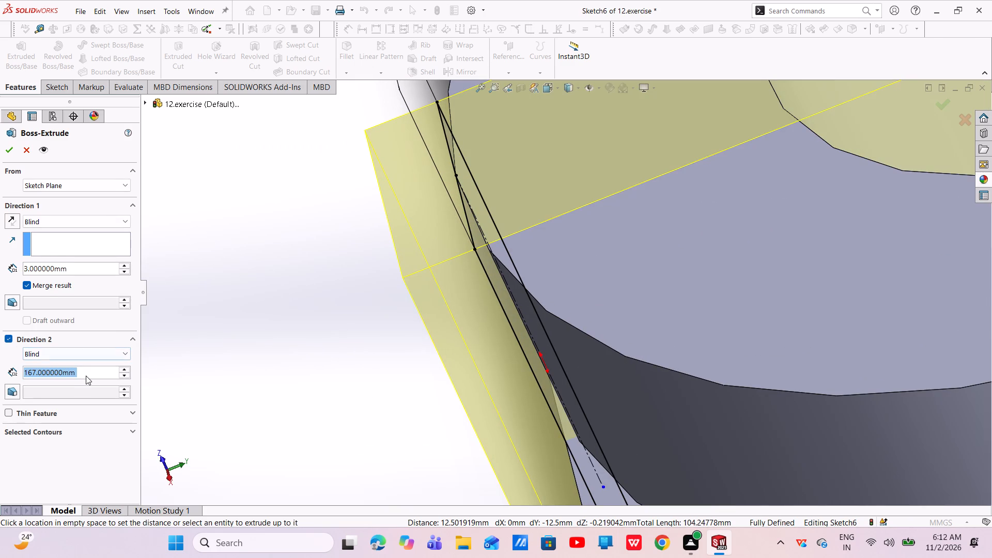
pyautogui.press('BackSpace')
pyautogui.press('5')
pyautogui.press('Return')
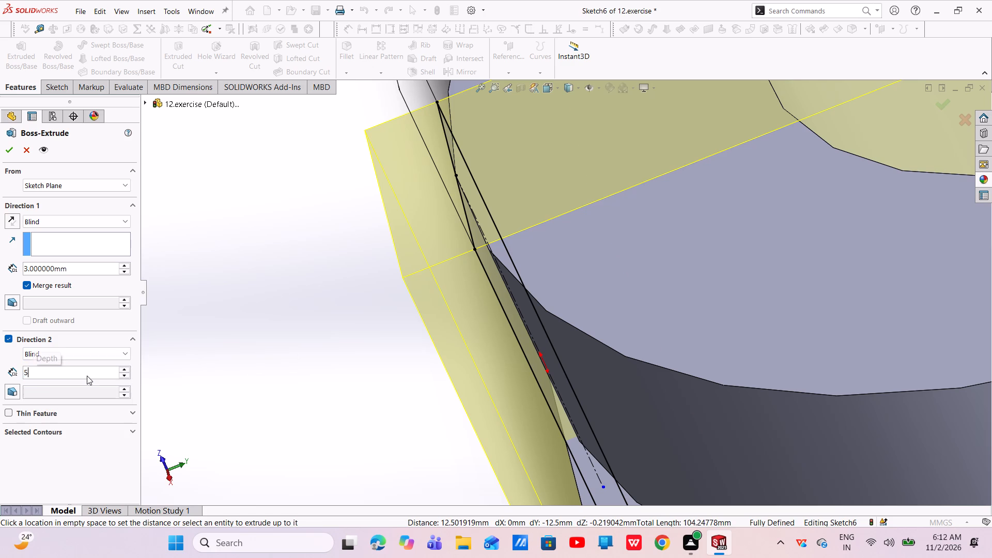
pyautogui.click(13, 146)
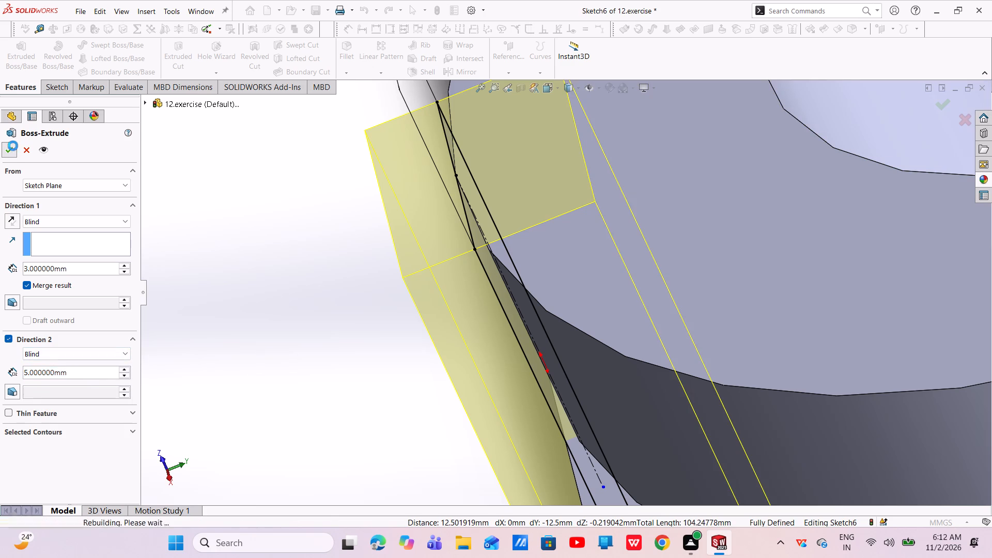
# Examine the new underside rib at the boss end and the whole part from several angles.
pyautogui.scroll(4, 415, 200)
pyautogui.moveTo(490, 226); pyautogui.dragTo(571, 301, button='middle')
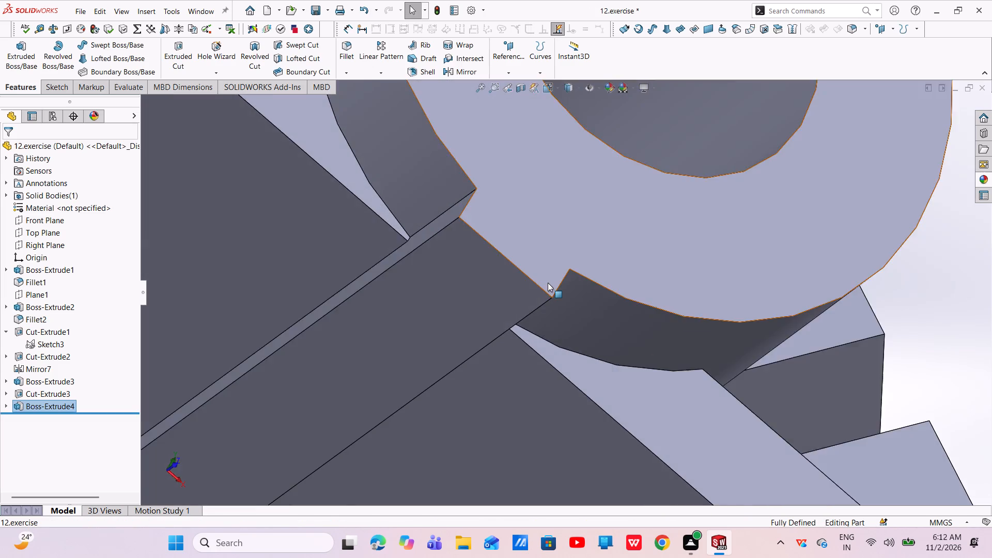
pyautogui.scroll(5, 547, 281)
pyautogui.moveTo(548, 252); pyautogui.dragTo(514, 329, button='middle')
pyautogui.scroll(-3, 551, 277)
pyautogui.scroll(2, 550, 277)
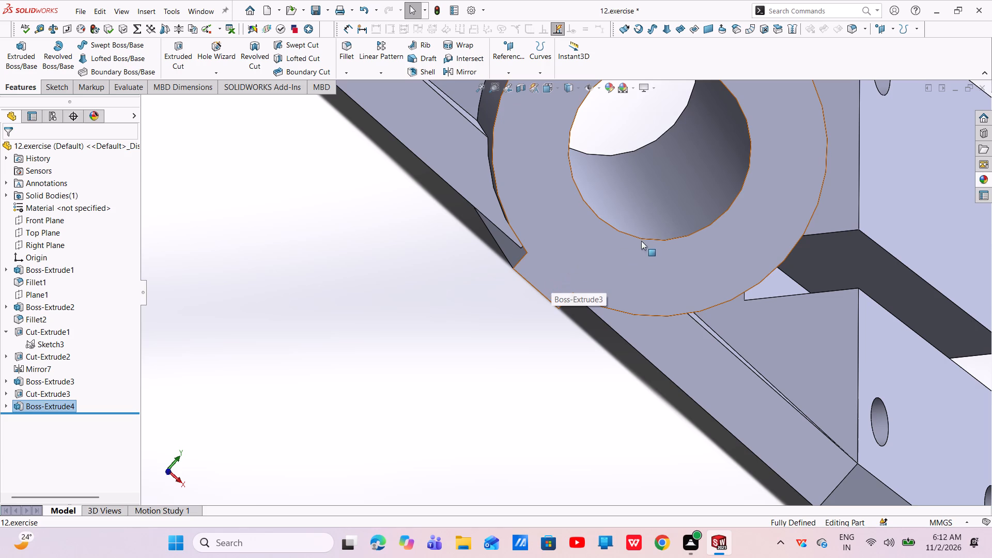
pyautogui.scroll(3, 642, 259)
pyautogui.moveTo(664, 238); pyautogui.dragTo(567, 333, button='middle')
pyautogui.scroll(6, 662, 238)
pyautogui.moveTo(639, 275); pyautogui.dragTo(639, 274, button='middle')
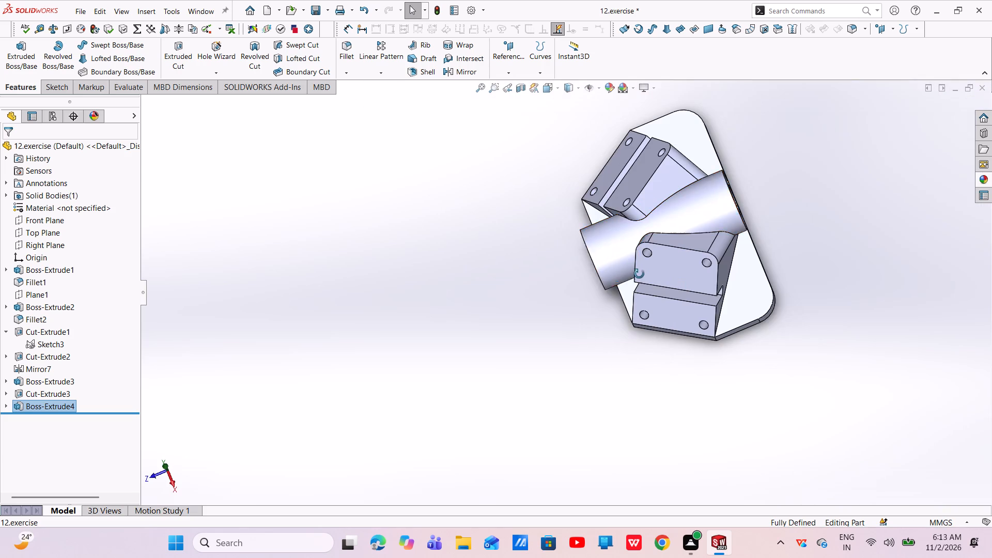
pyautogui.moveTo(639, 274); pyautogui.dragTo(656, 269, button='middle')
# Start a Hole Wizard legacy hole and choose the Counterbored type.
pyautogui.click(222, 50)
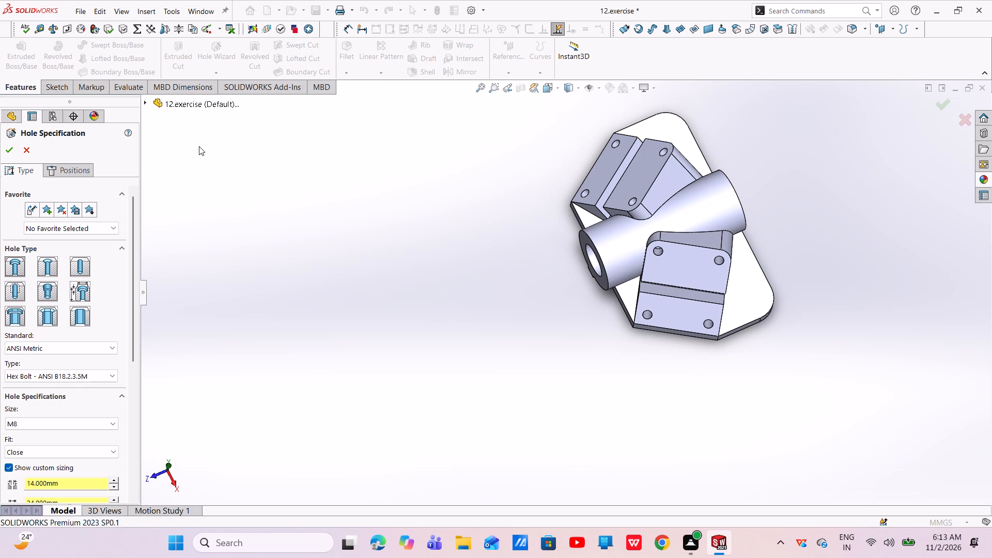
pyautogui.click(91, 293)
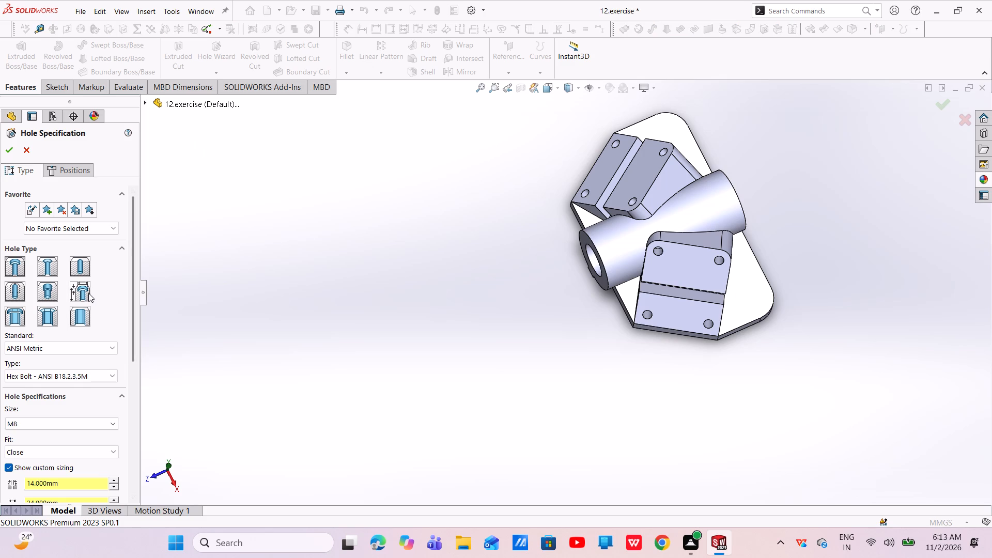
pyautogui.doubleClick(83, 291)
pyautogui.click(148, 280)
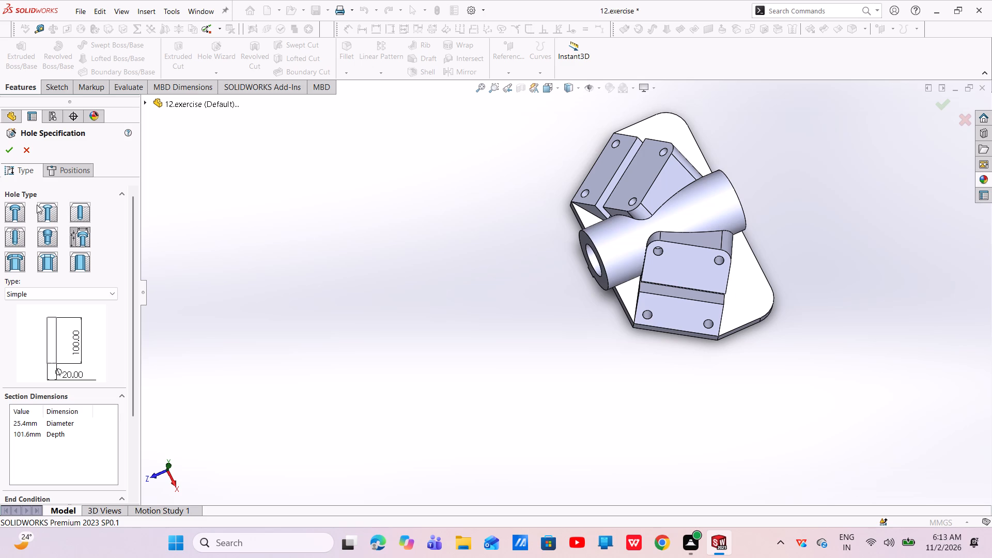
pyautogui.click(102, 296)
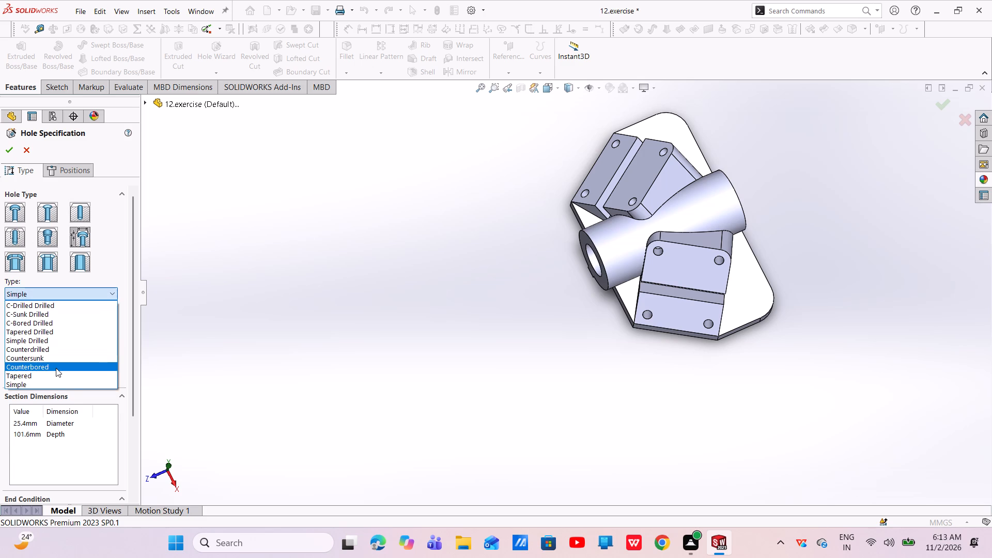
pyautogui.click(56, 368)
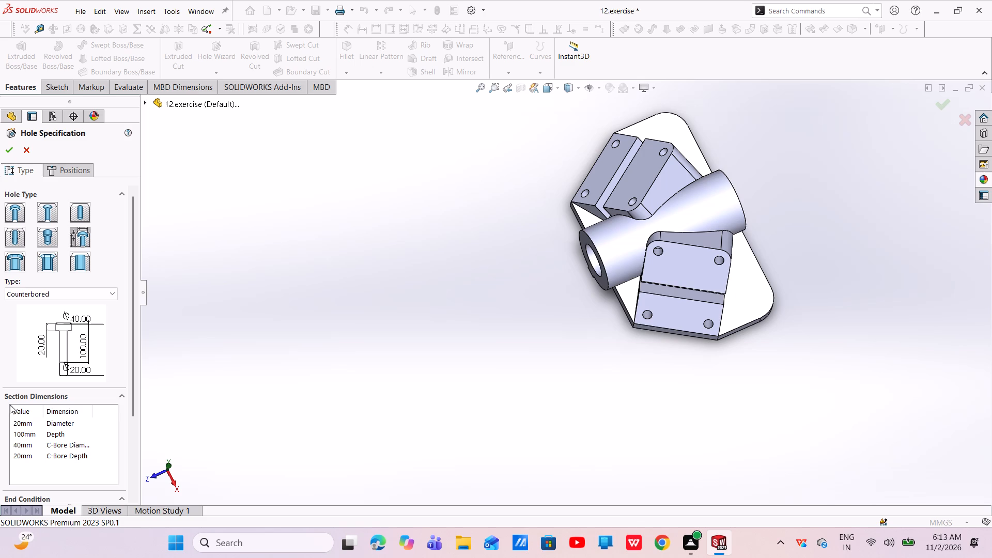
# Set the counterbored hole's diameter to 12 mm and its C-Bore diameter to 25 mm.
pyautogui.doubleClick(26, 421)
pyautogui.press('BackSpace')
pyautogui.write('12')
pyautogui.press('Return')
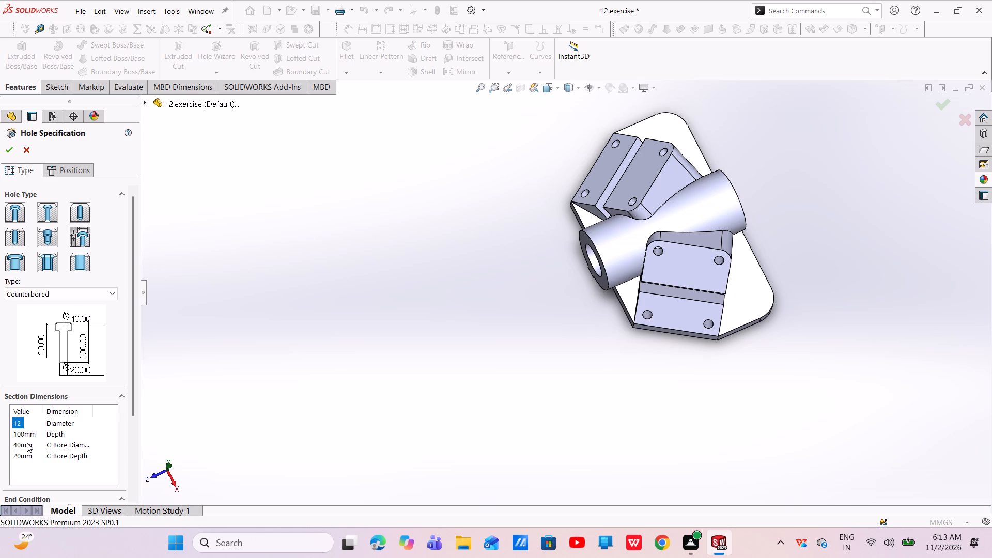
pyautogui.doubleClick(27, 443)
pyautogui.press('BackSpace')
pyautogui.write('2533')
pyautogui.press('Return')
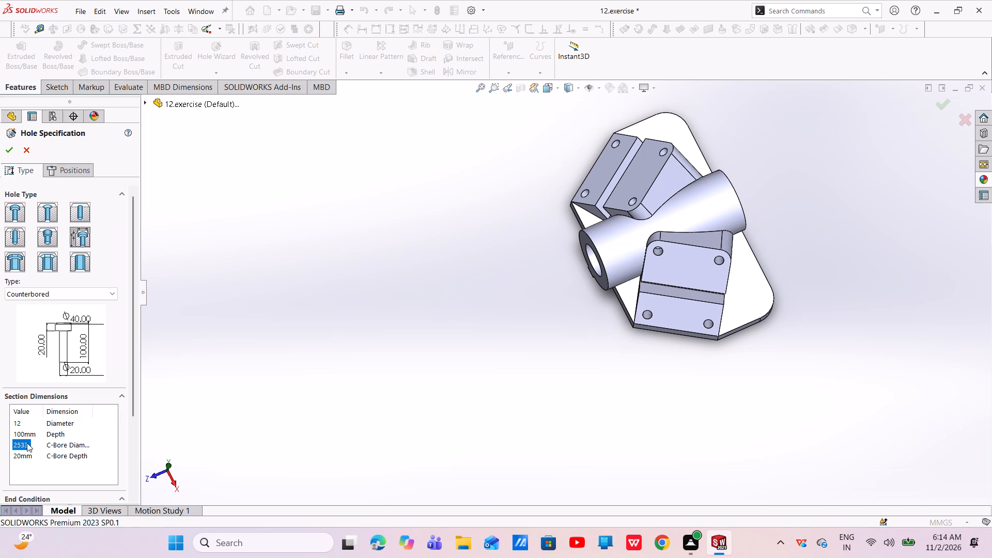
pyautogui.press('BackSpace')
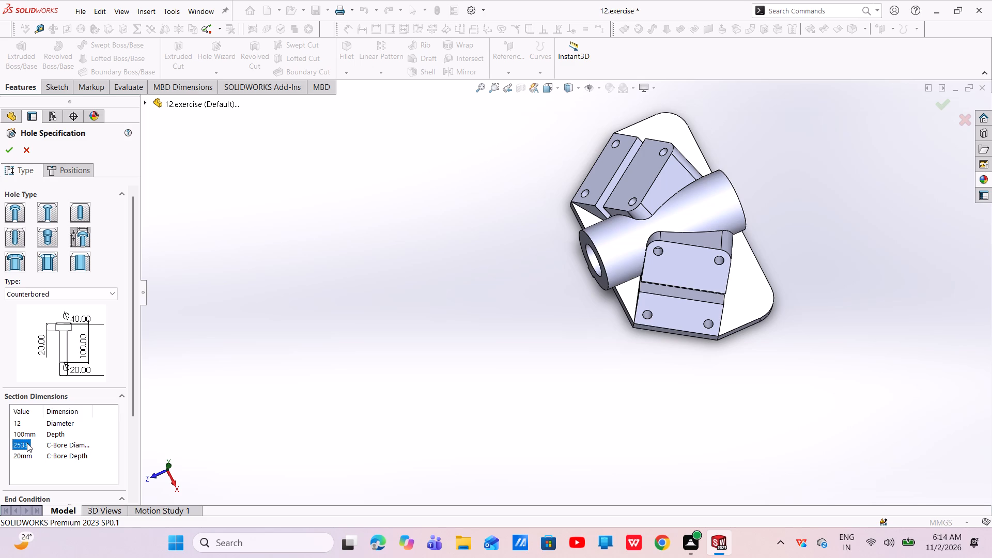
pyautogui.doubleClick(27, 443)
pyautogui.press('BackSpace')
pyautogui.write('25')
pyautogui.press('Return')
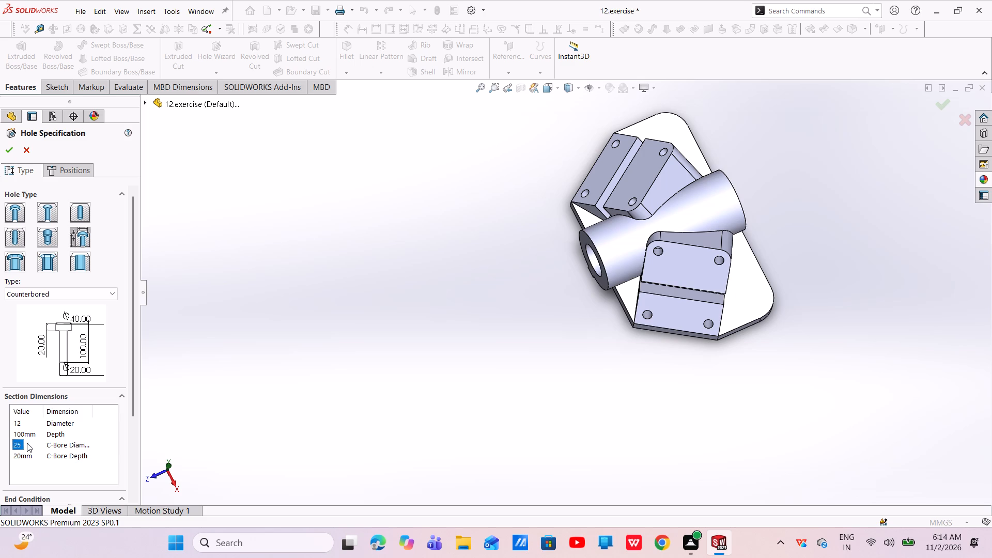
# Set the C-Bore depth of the hole to 2 mm.
pyautogui.doubleClick(25, 455)
pyautogui.press('BackSpace')
pyautogui.press('2')
pyautogui.press('Return')
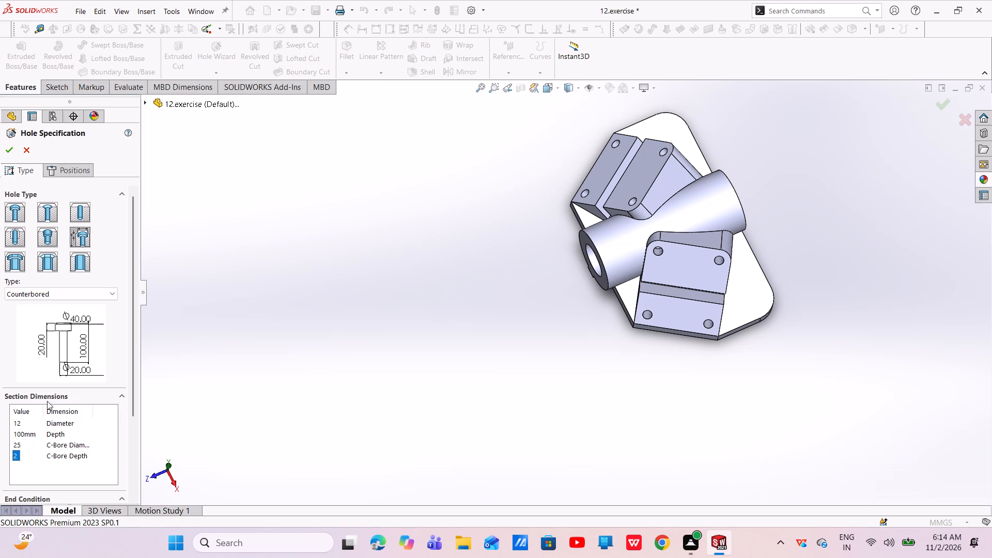
pyautogui.click(10, 150)
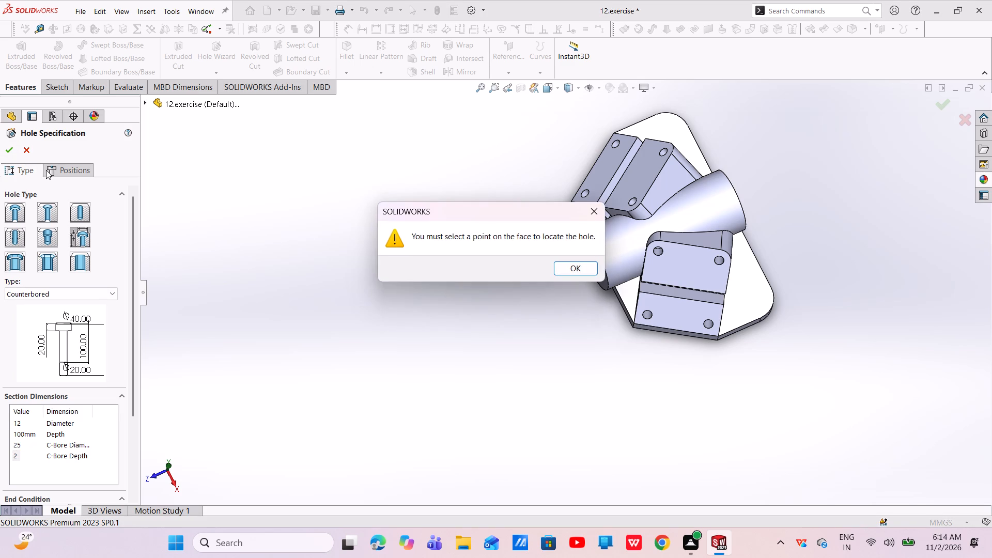
pyautogui.click(55, 168)
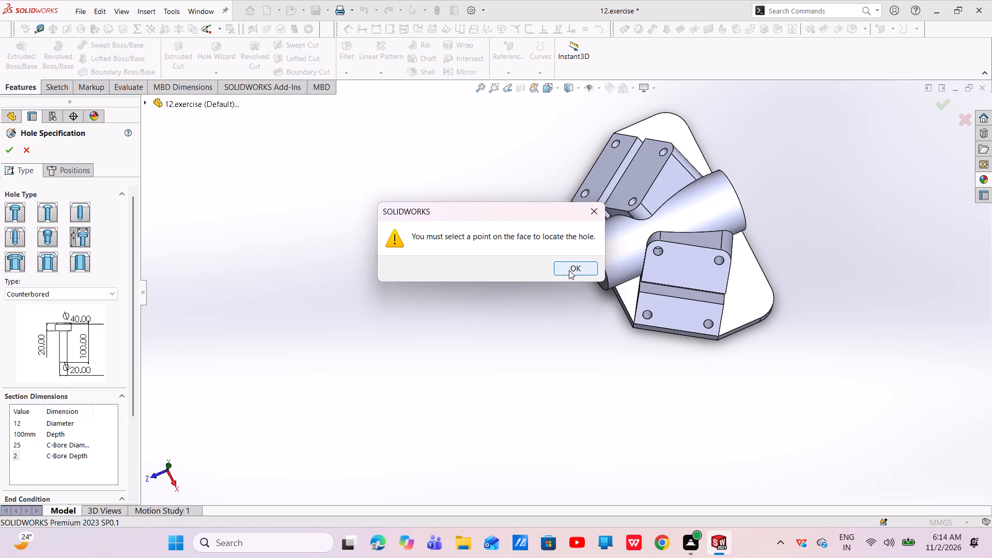
pyautogui.click(569, 270)
# Place a counterbored hole at the centre of each rounded corner on the base plate's top face and complete the feature.
pyautogui.click(82, 279)
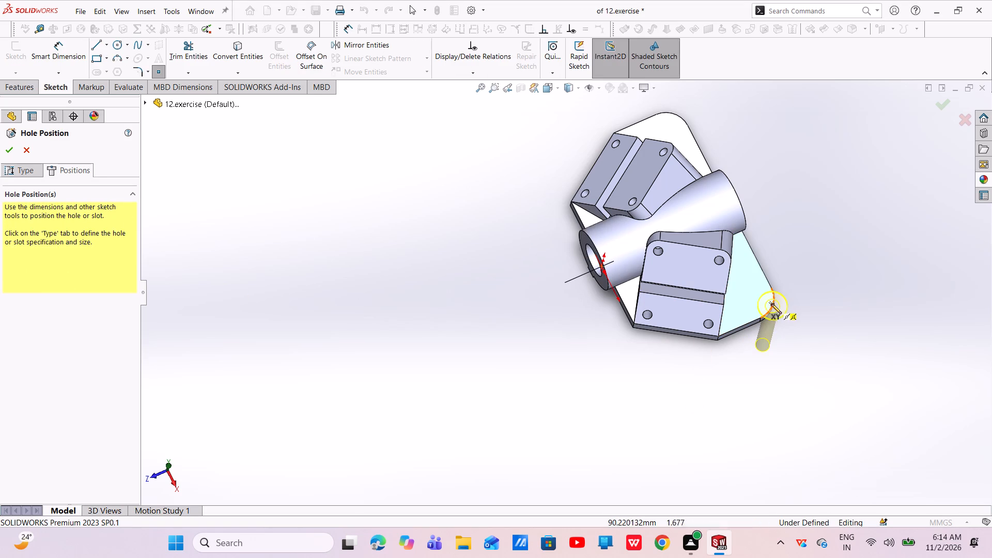
pyautogui.moveTo(755, 295); pyautogui.dragTo(754, 299, button='middle')
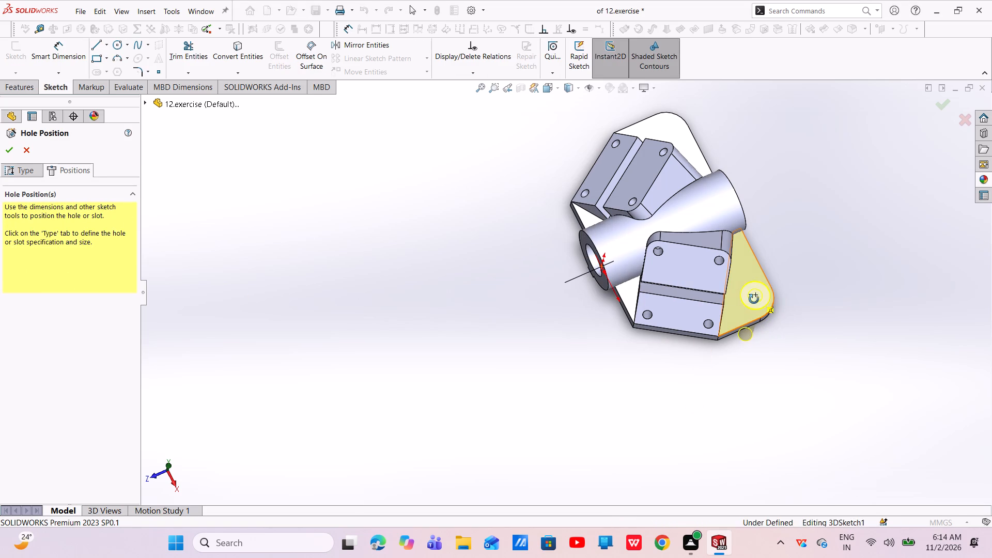
pyautogui.moveTo(754, 299); pyautogui.dragTo(748, 316, button='middle')
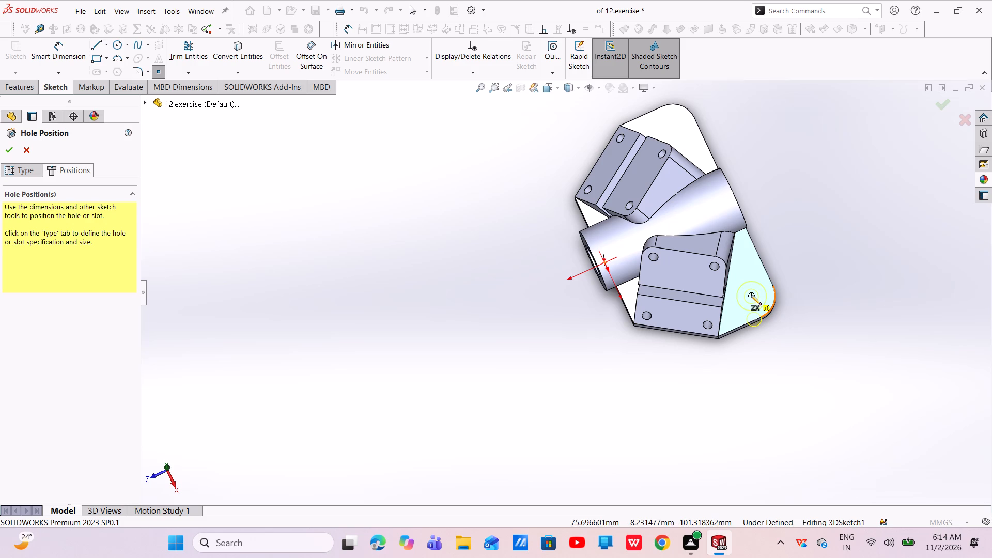
pyautogui.click(751, 295)
pyautogui.scroll(-7, 713, 117)
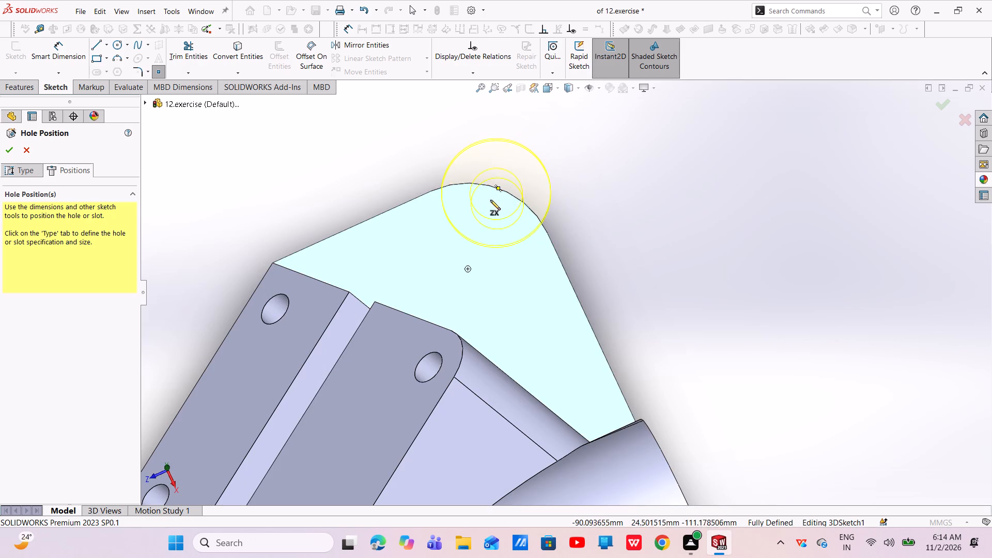
pyautogui.click(468, 269)
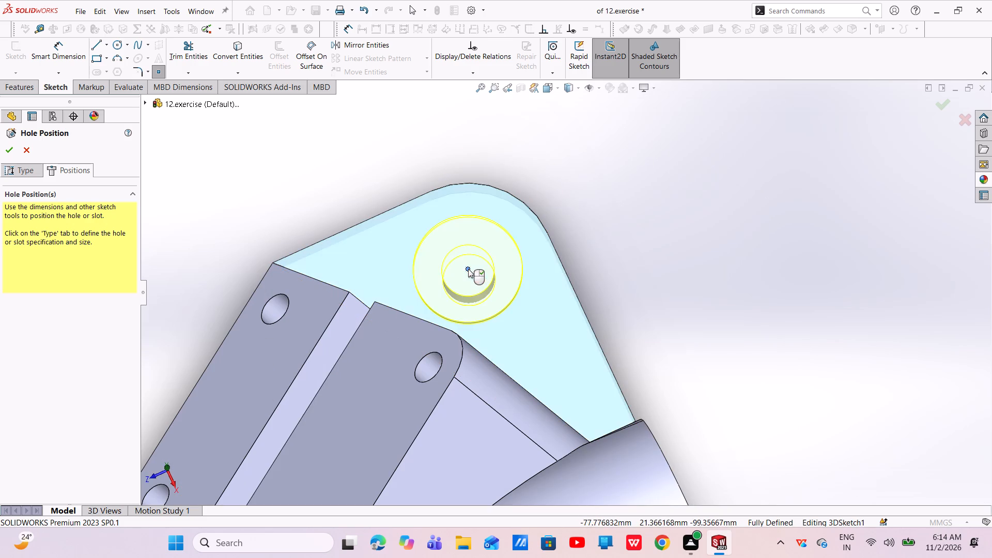
pyautogui.rightClick(468, 269)
# Fillet the edges where both angled blocks meet the cylindrical boss with a 2 mm radius.
pyautogui.scroll(6, 525, 275)
pyautogui.moveTo(626, 298); pyautogui.dragTo(691, 220, button='middle')
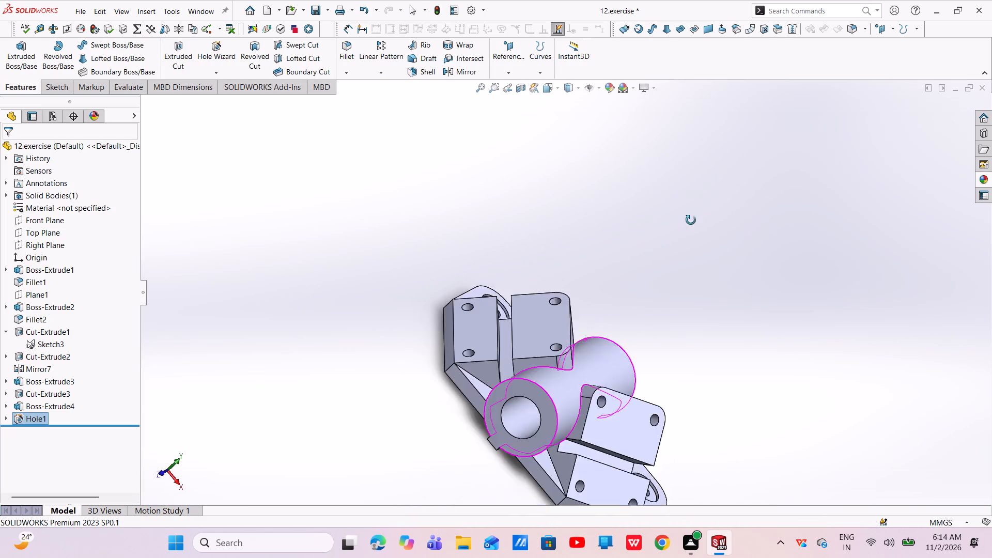
pyautogui.moveTo(691, 220); pyautogui.dragTo(662, 276, button='middle')
pyautogui.scroll(1, 658, 282)
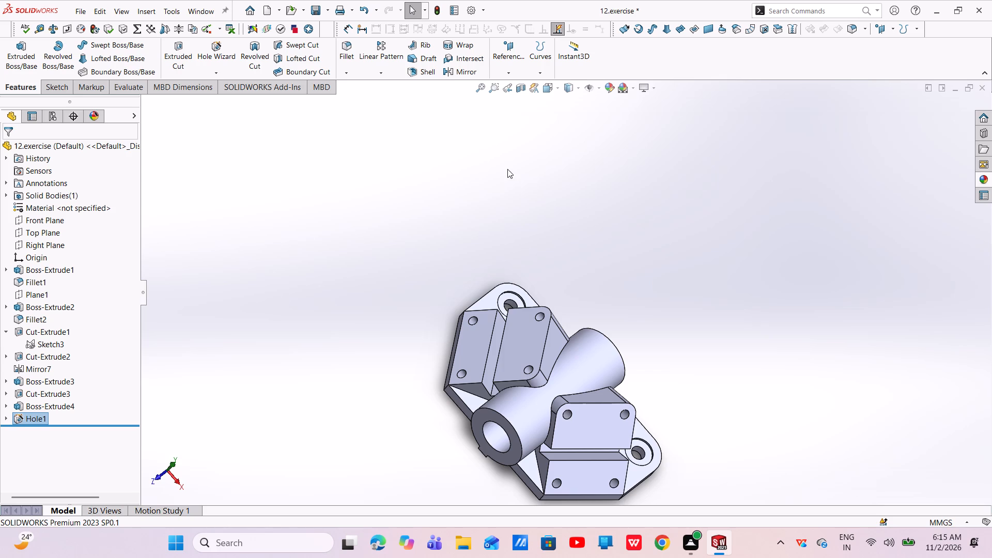
pyautogui.click(349, 49)
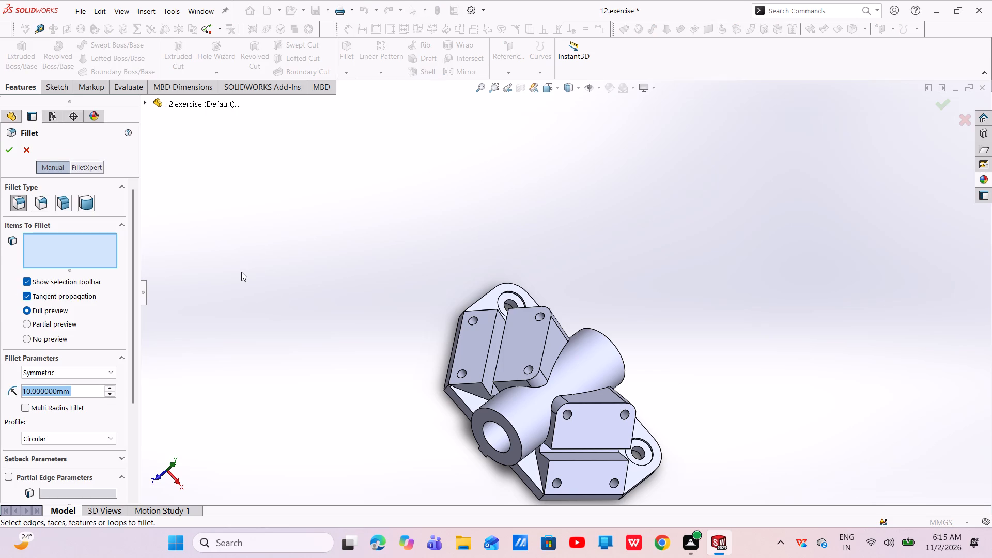
pyautogui.scroll(-5, 572, 374)
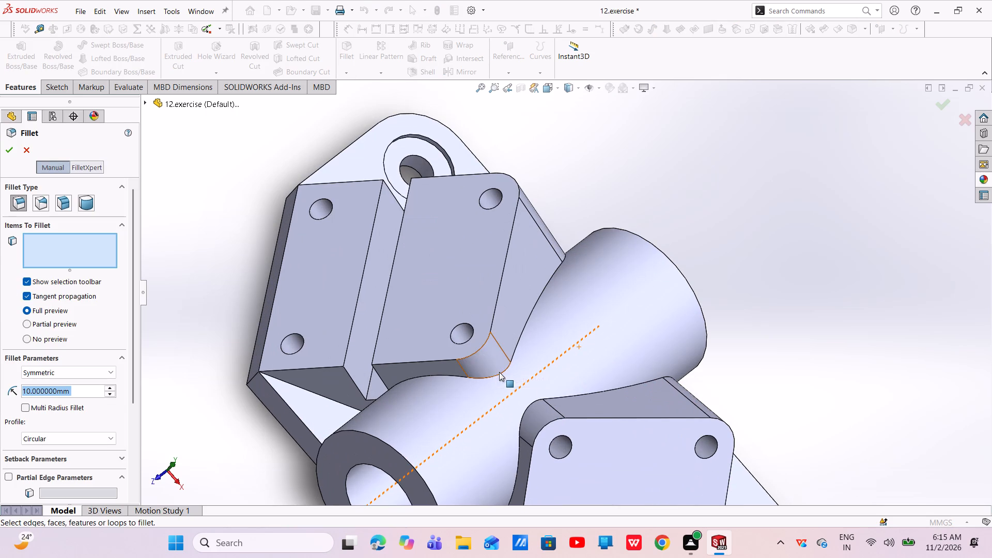
pyautogui.click(501, 373)
pyautogui.scroll(3, 548, 394)
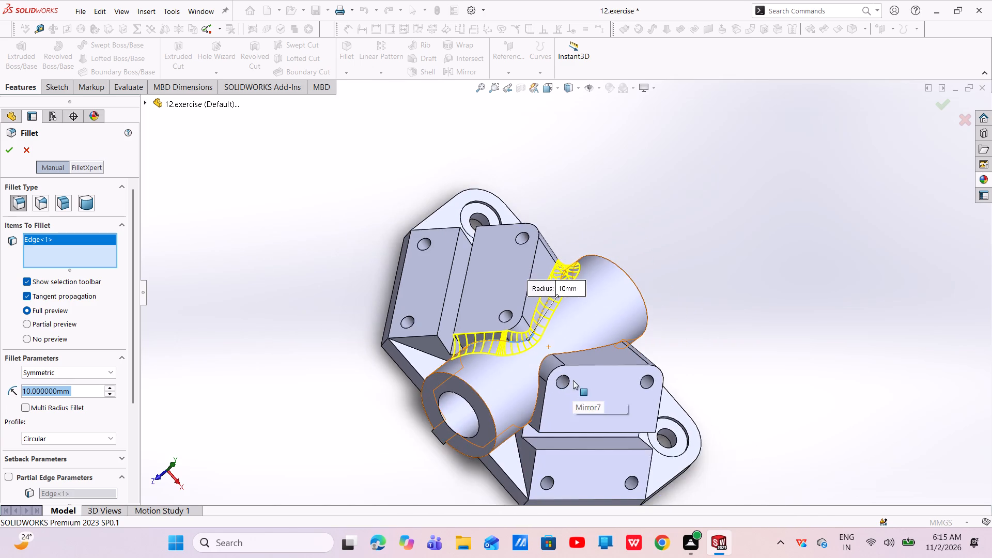
pyautogui.moveTo(573, 380); pyautogui.dragTo(594, 432, button='middle')
pyautogui.scroll(-3, 558, 367)
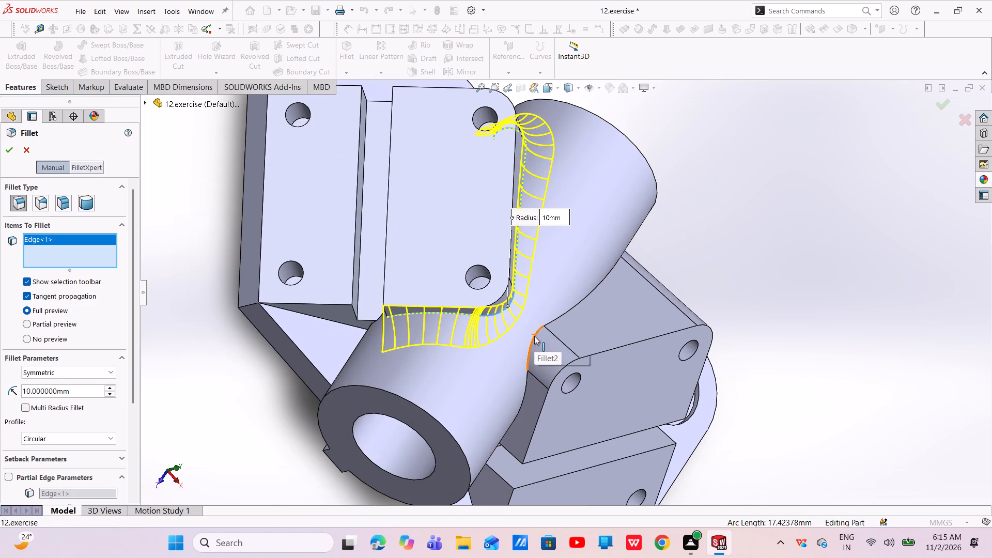
pyautogui.click(534, 336)
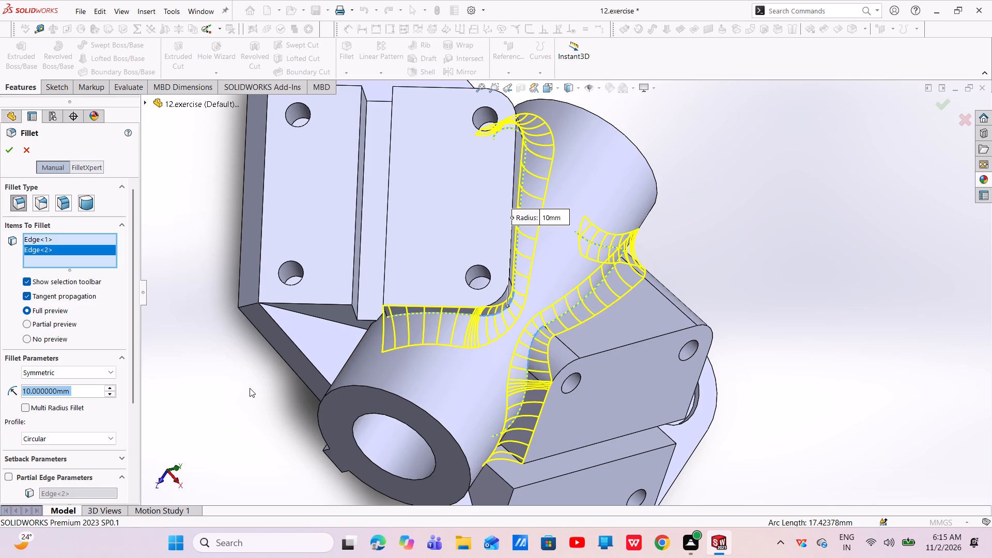
pyautogui.press('BackSpace')
pyautogui.press('2')
pyautogui.press('Return')
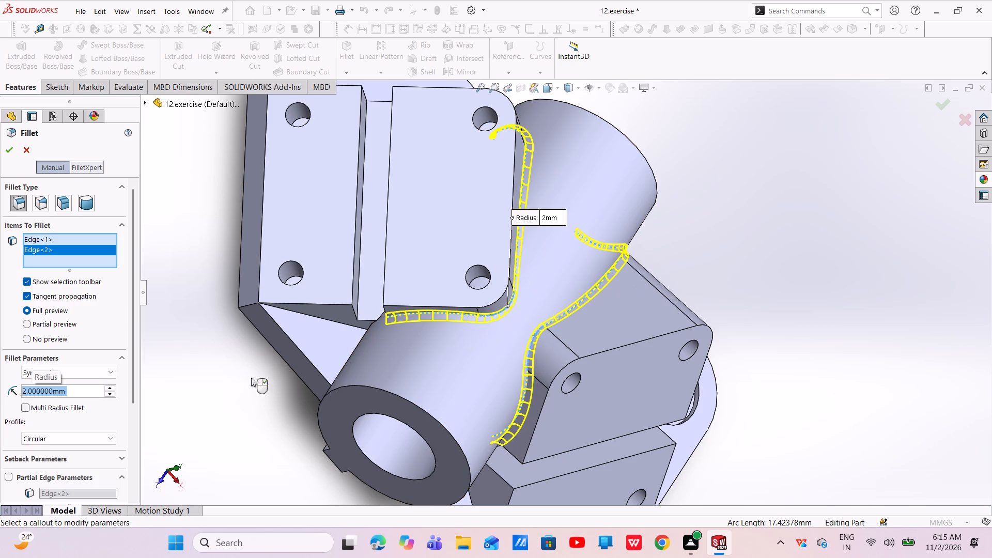
pyautogui.click(13, 149)
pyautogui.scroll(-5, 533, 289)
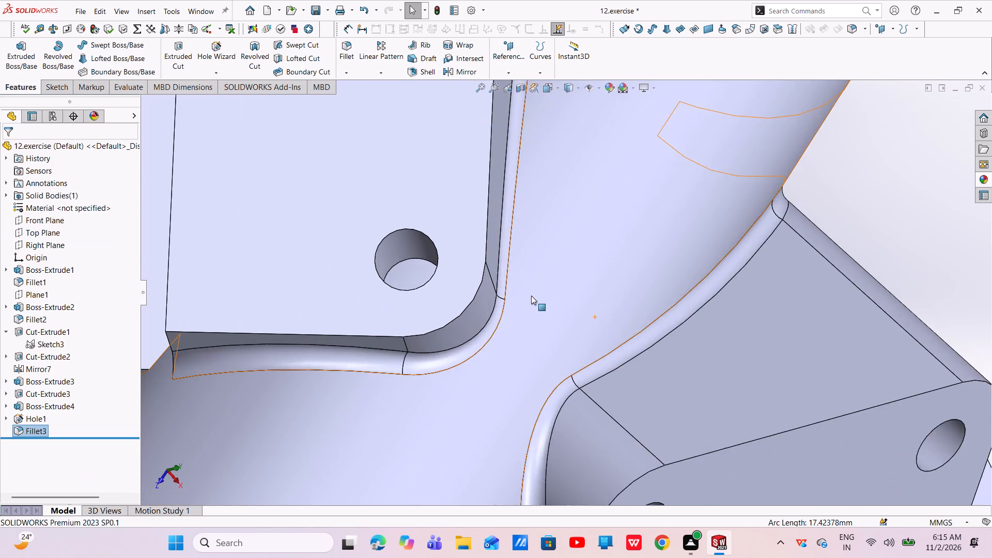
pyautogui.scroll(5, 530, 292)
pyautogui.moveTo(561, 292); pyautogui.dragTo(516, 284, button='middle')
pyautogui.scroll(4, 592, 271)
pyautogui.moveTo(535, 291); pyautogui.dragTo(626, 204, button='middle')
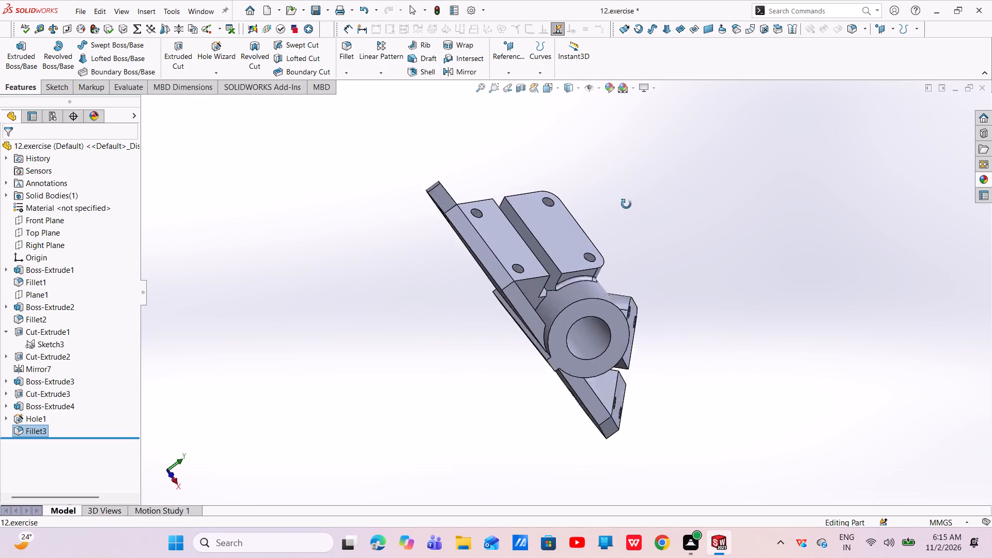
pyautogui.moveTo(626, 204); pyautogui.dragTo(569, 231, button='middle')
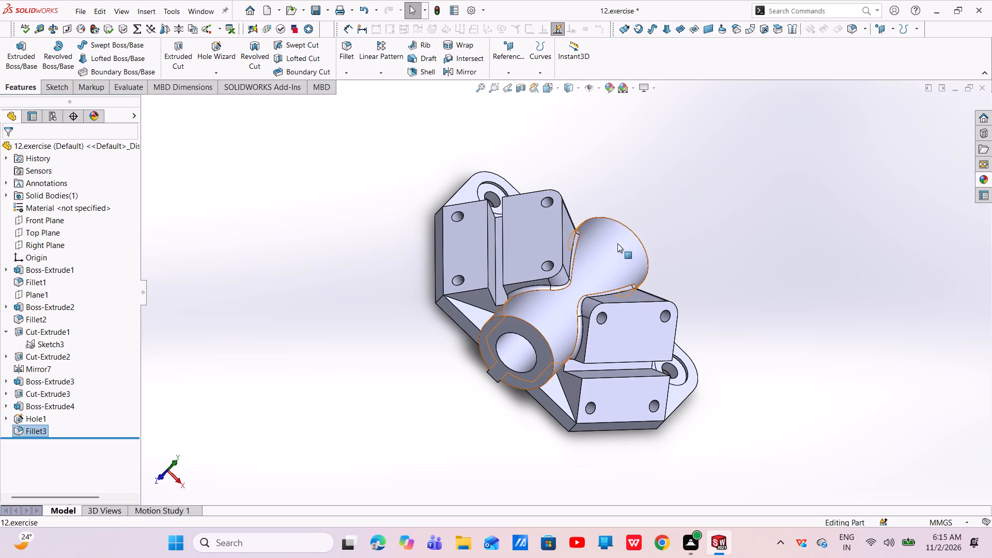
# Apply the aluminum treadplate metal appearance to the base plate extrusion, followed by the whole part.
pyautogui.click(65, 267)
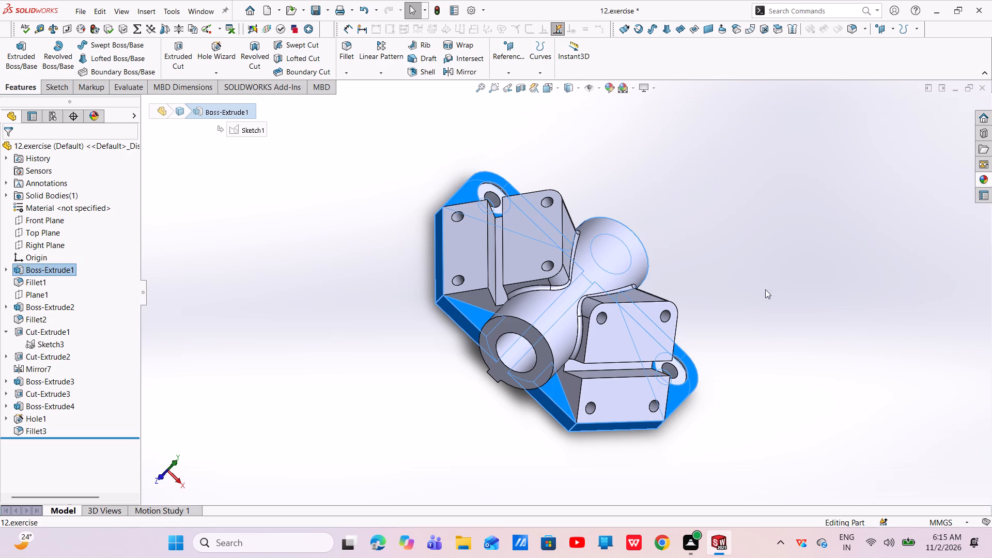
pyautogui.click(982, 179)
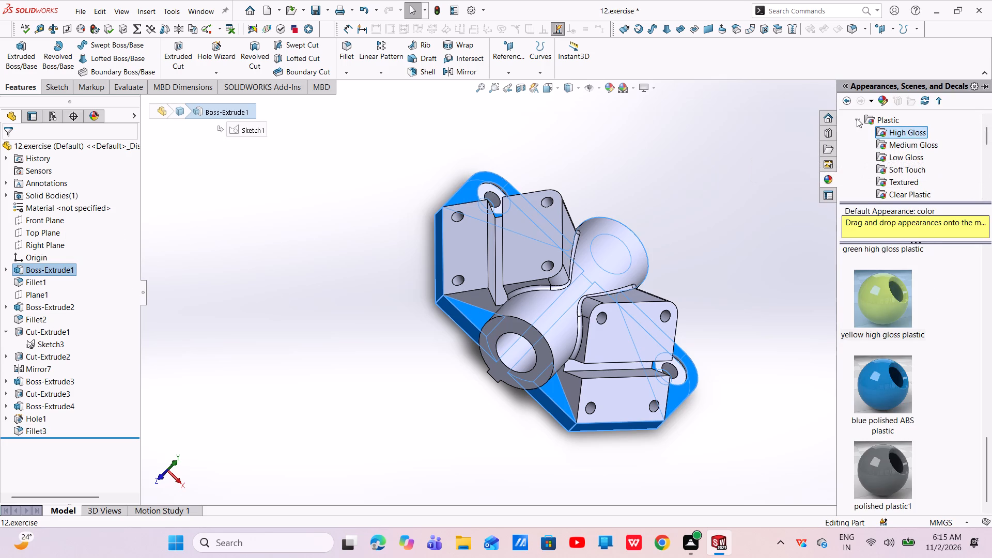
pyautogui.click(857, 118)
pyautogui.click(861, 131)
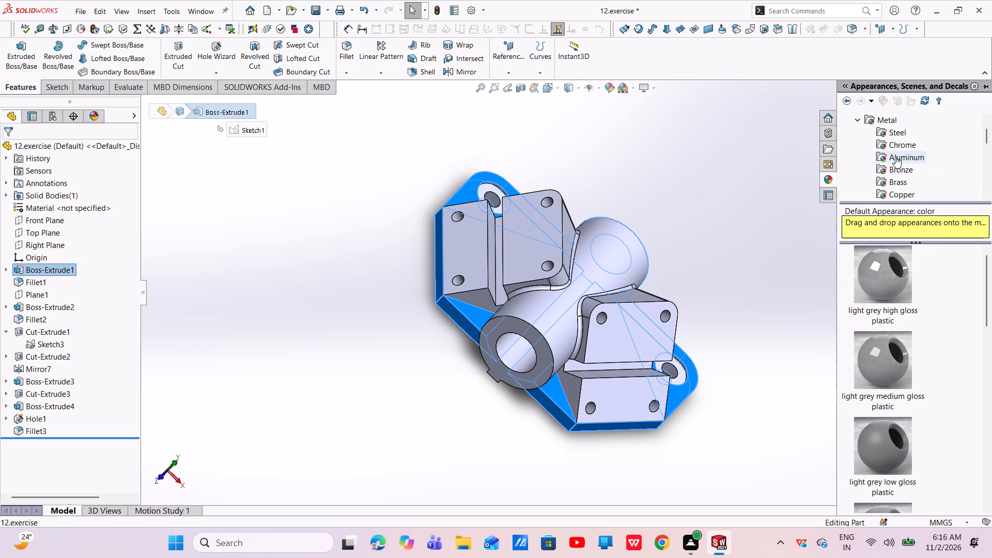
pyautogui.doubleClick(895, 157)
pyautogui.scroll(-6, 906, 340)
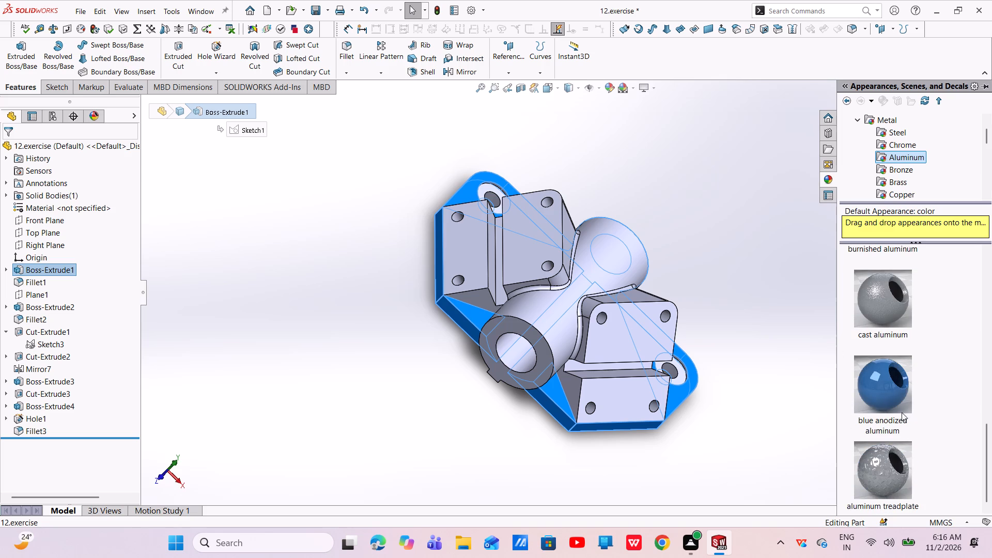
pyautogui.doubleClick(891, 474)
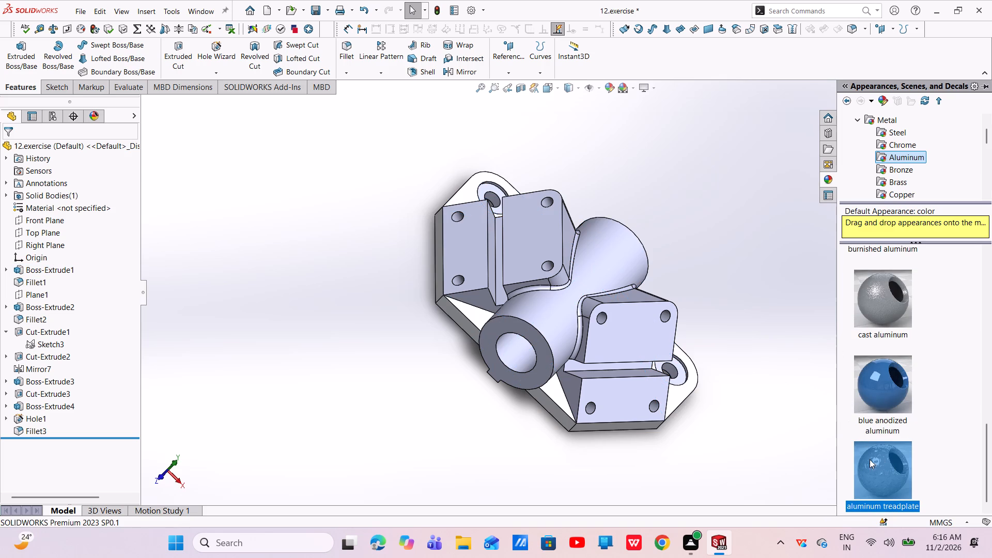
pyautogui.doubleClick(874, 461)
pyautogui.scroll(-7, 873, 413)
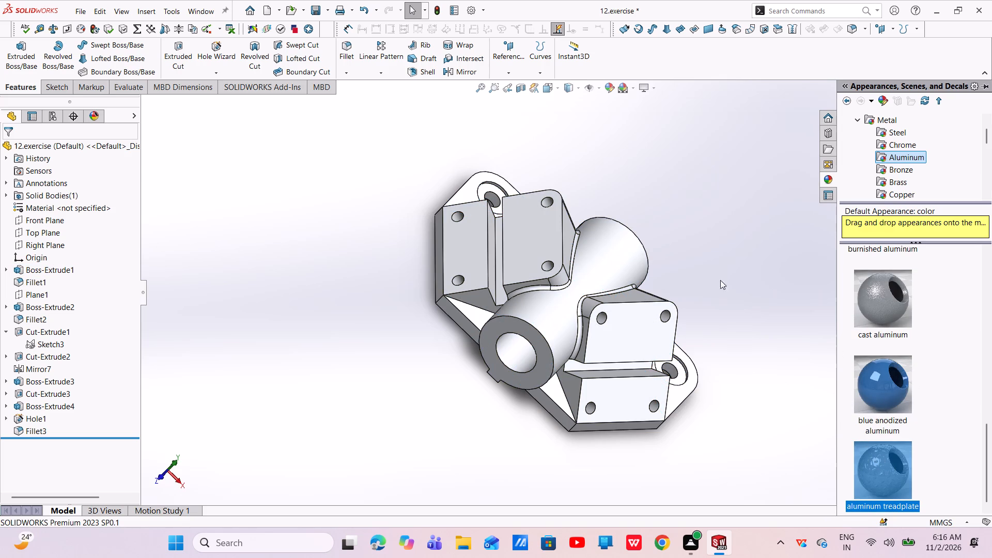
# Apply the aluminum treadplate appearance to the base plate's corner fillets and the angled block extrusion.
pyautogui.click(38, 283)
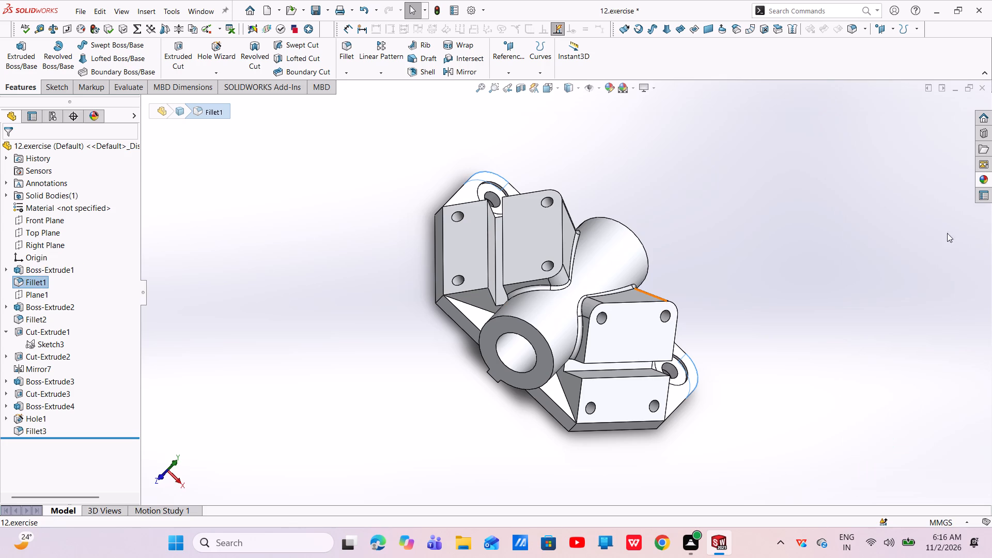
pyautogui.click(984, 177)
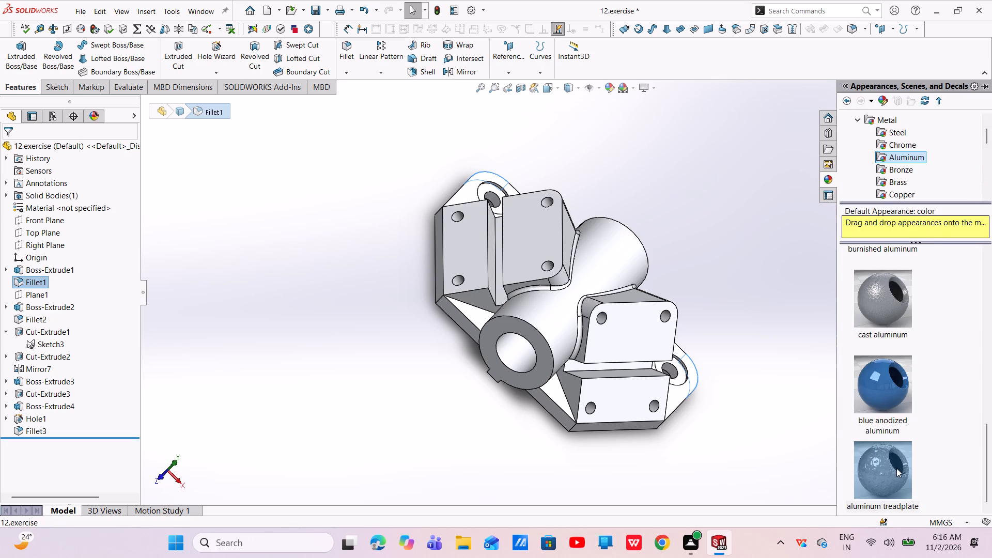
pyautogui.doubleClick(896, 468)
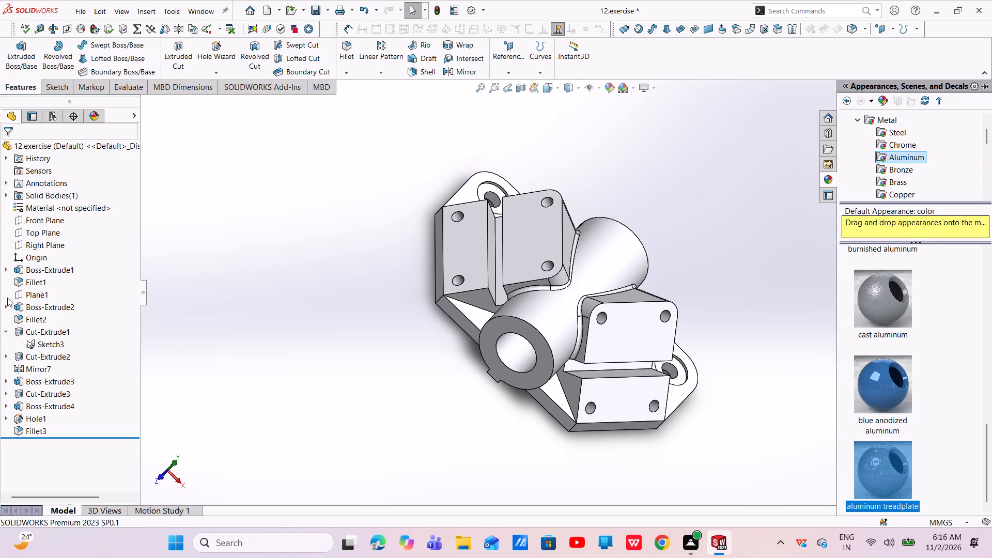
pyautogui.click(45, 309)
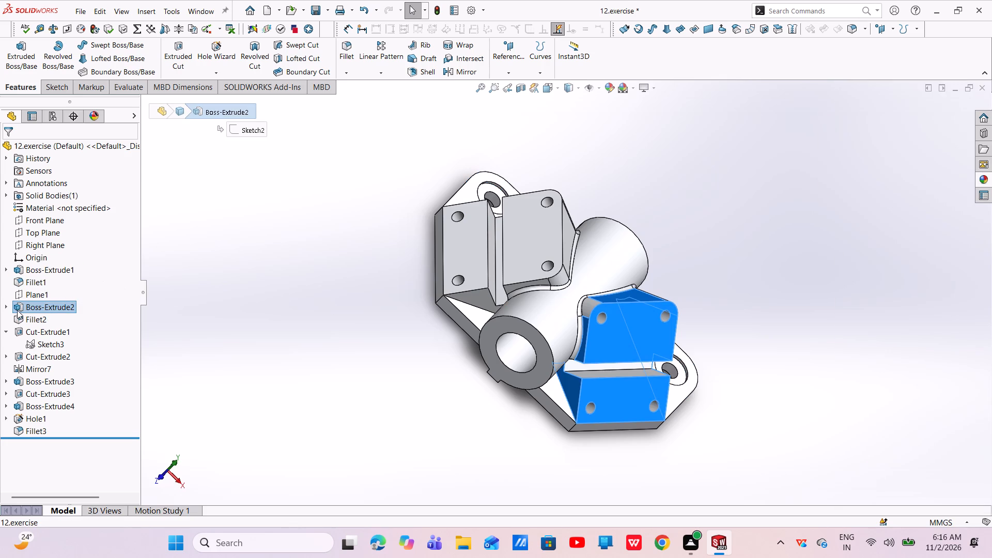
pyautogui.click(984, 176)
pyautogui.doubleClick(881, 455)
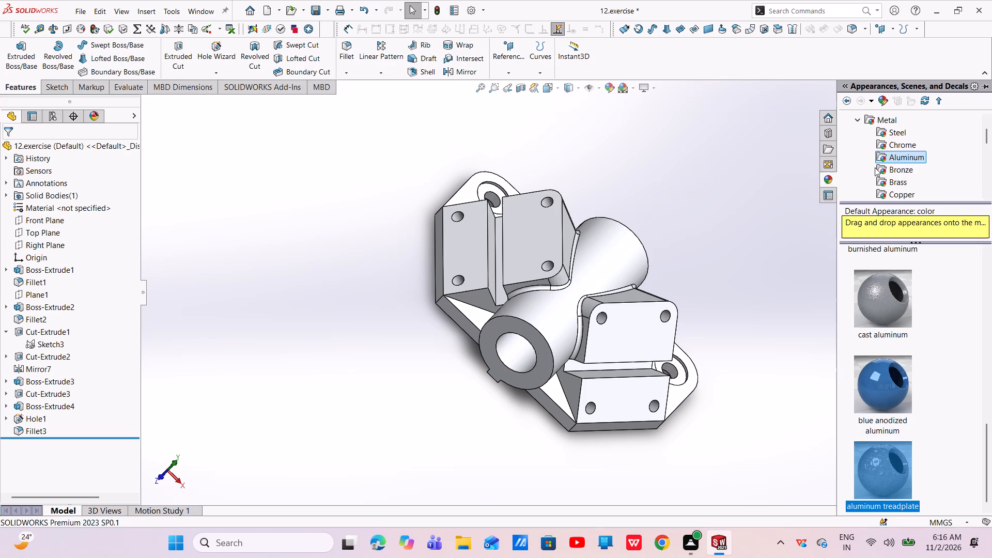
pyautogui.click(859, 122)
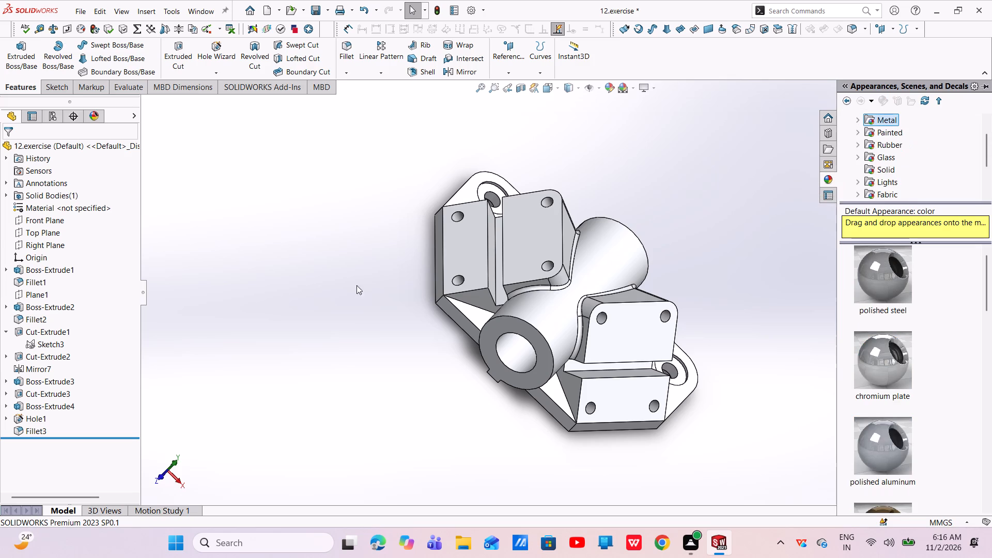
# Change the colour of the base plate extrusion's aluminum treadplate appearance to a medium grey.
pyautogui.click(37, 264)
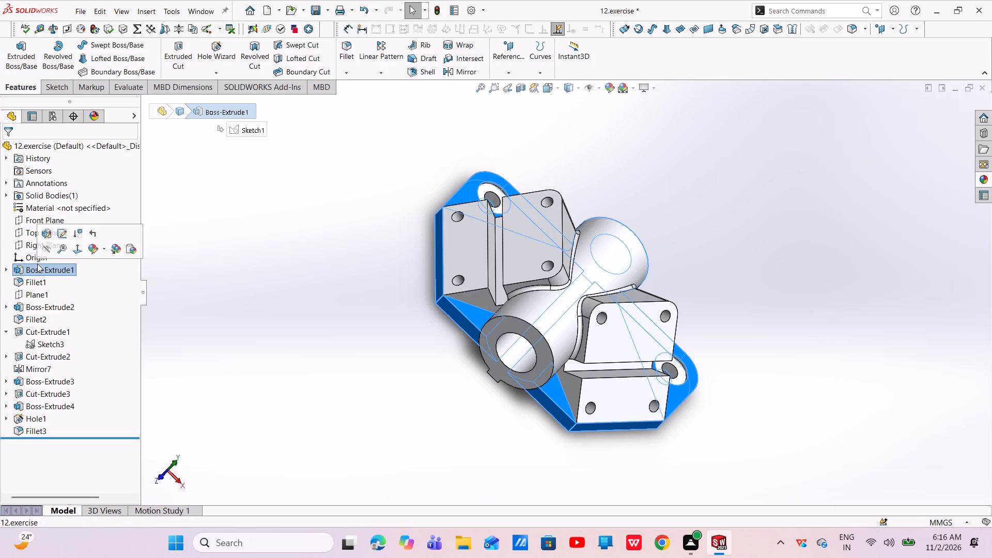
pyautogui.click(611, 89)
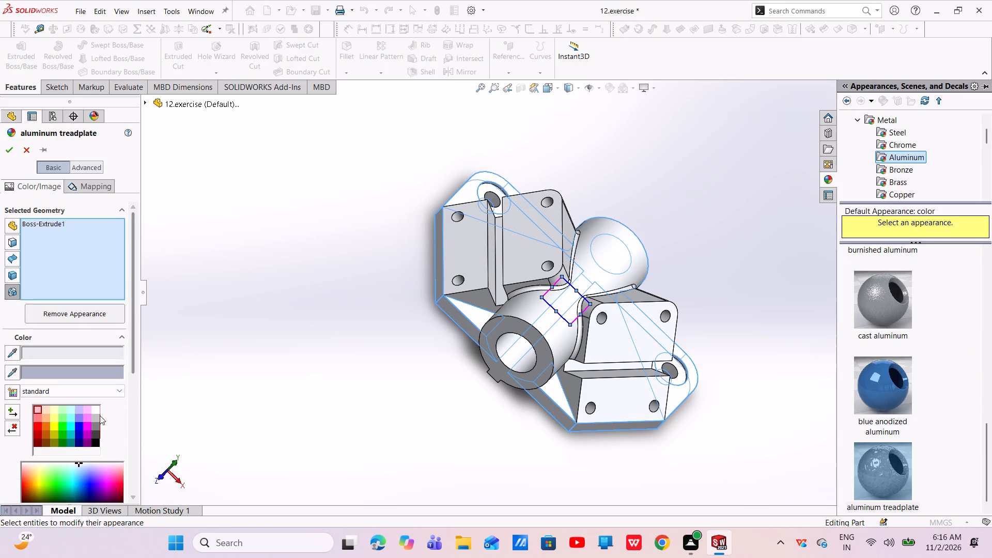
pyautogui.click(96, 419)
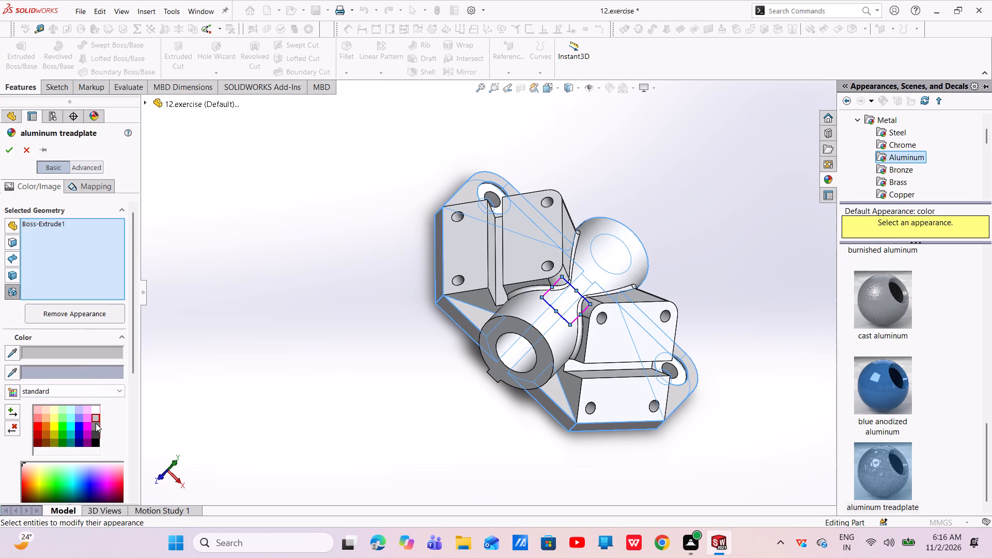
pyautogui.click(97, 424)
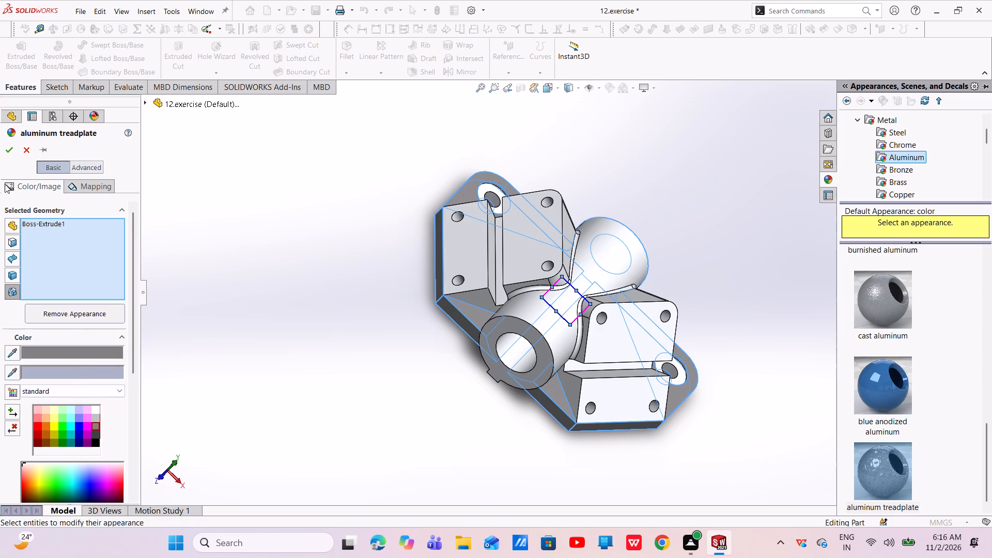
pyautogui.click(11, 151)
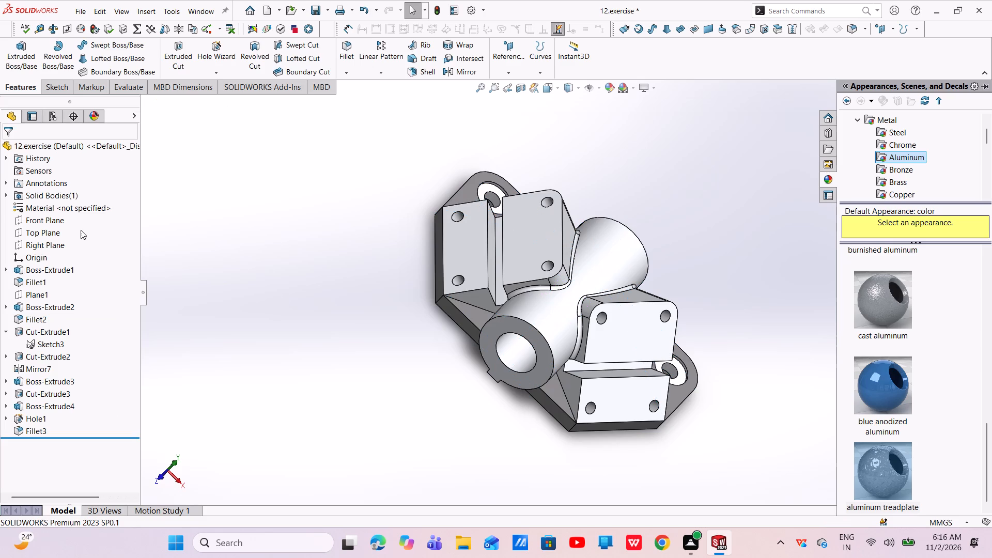
# Apply the cast aluminum appearance to all features from Boss-Extrude1 to Fillet3, leaving out Plane1 and Sketch3.
pyautogui.keyDown('ctrl'); pyautogui.click(50, 269); pyautogui.keyUp('ctrl')
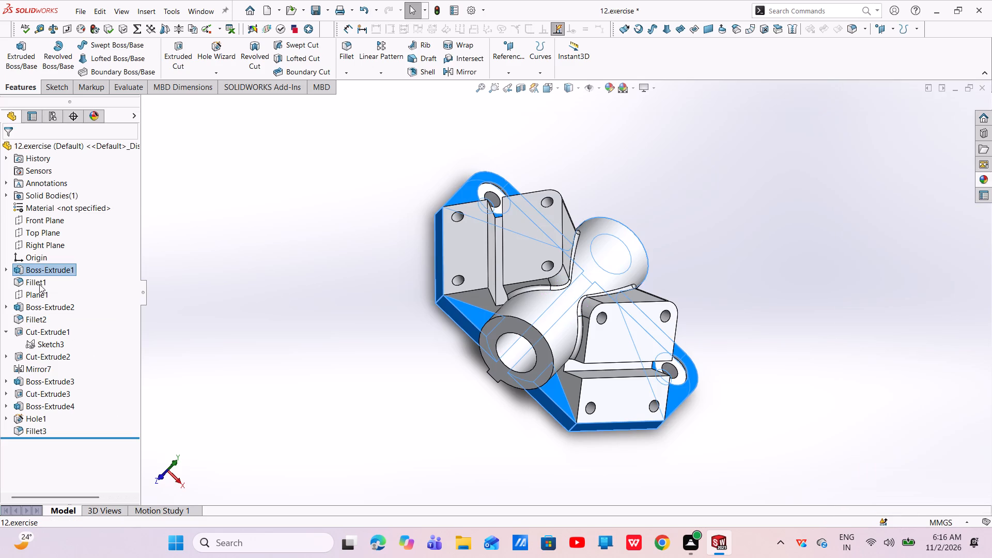
pyautogui.keyDown('ctrl'); pyautogui.click(39, 283); pyautogui.keyUp('ctrl')
pyautogui.keyDown('ctrl'); pyautogui.click(42, 299); pyautogui.keyUp('ctrl')
pyautogui.keyDown('ctrl'); pyautogui.click(50, 306); pyautogui.keyUp('ctrl')
pyautogui.keyDown('ctrl'); pyautogui.click(49, 319); pyautogui.keyUp('ctrl')
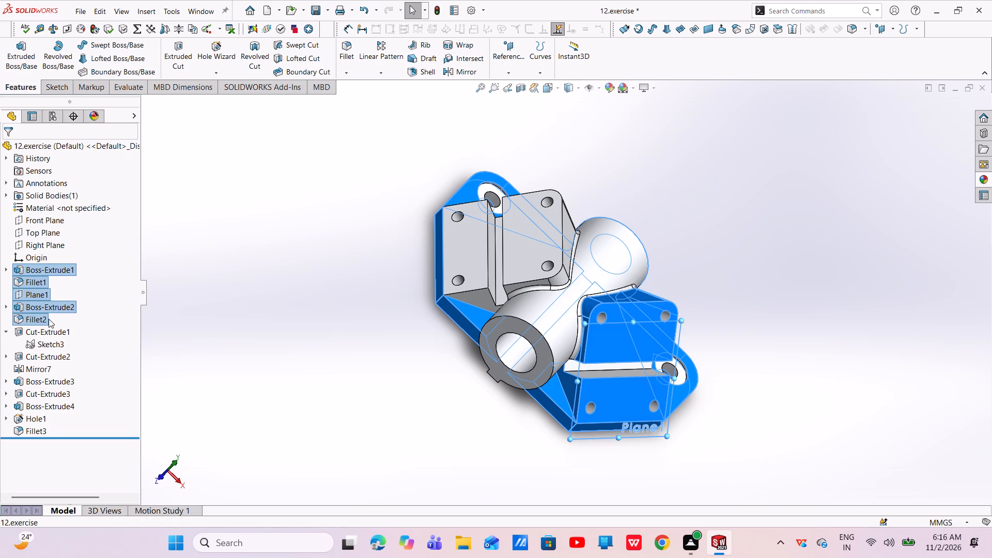
pyautogui.keyDown('ctrl'); pyautogui.click(47, 328); pyautogui.keyUp('ctrl')
pyautogui.keyDown('ctrl'); pyautogui.click(52, 342); pyautogui.keyUp('ctrl')
pyautogui.keyDown('ctrl'); pyautogui.click(54, 354); pyautogui.keyUp('ctrl')
pyautogui.keyDown('ctrl'); pyautogui.click(58, 363); pyautogui.keyUp('ctrl')
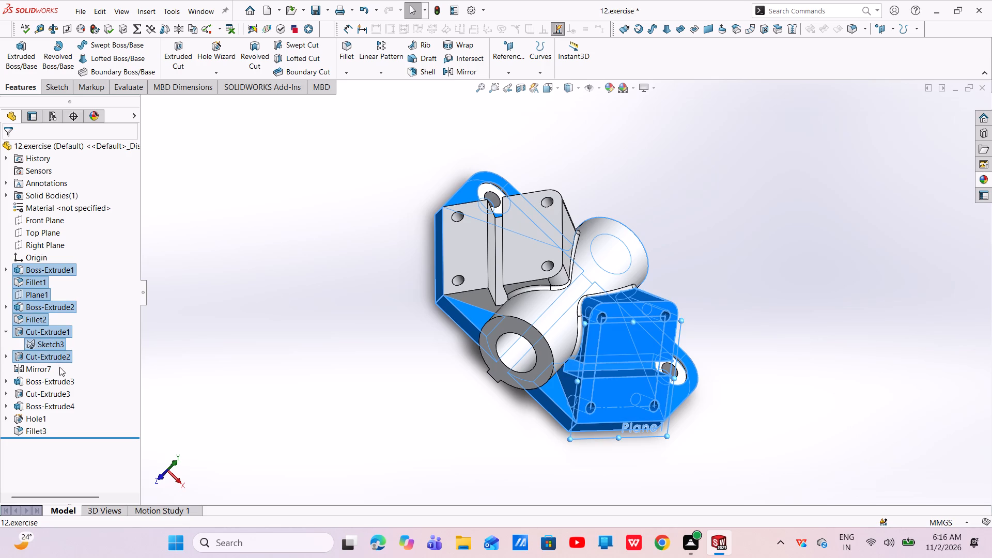
pyautogui.keyDown('ctrl'); pyautogui.click(60, 371); pyautogui.keyUp('ctrl')
pyautogui.keyDown('ctrl'); pyautogui.click(39, 370); pyautogui.keyUp('ctrl')
pyautogui.keyDown('ctrl'); pyautogui.click(40, 380); pyautogui.keyUp('ctrl')
pyautogui.keyDown('ctrl'); pyautogui.click(46, 393); pyautogui.keyUp('ctrl')
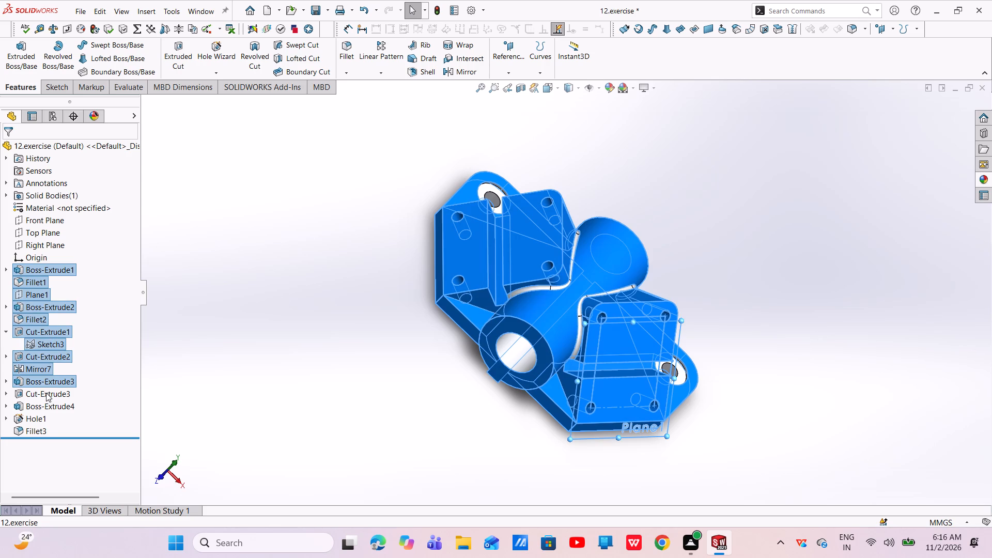
pyautogui.keyDown('ctrl'); pyautogui.click(44, 402); pyautogui.keyUp('ctrl')
pyautogui.keyDown('ctrl'); pyautogui.click(38, 417); pyautogui.keyUp('ctrl')
pyautogui.keyDown('ctrl'); pyautogui.click(36, 432); pyautogui.keyUp('ctrl')
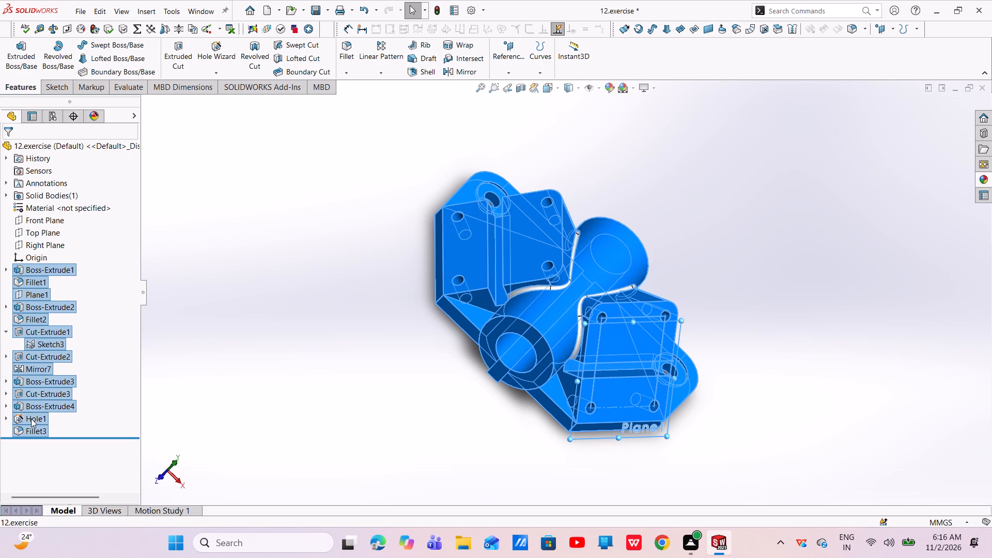
pyautogui.keyDown('ctrl'); pyautogui.click(39, 346); pyautogui.keyUp('ctrl')
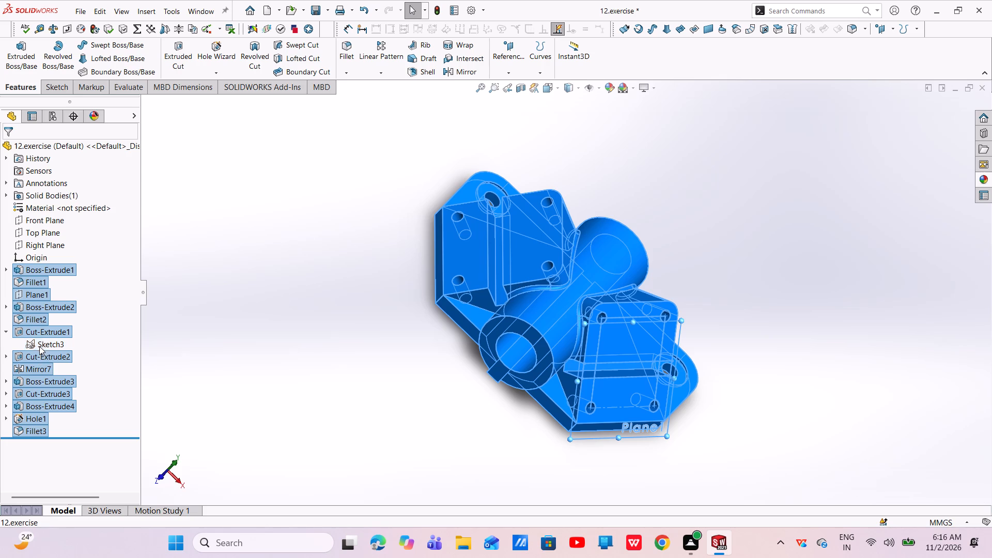
pyautogui.keyDown('ctrl'); pyautogui.click(32, 294); pyautogui.keyUp('ctrl')
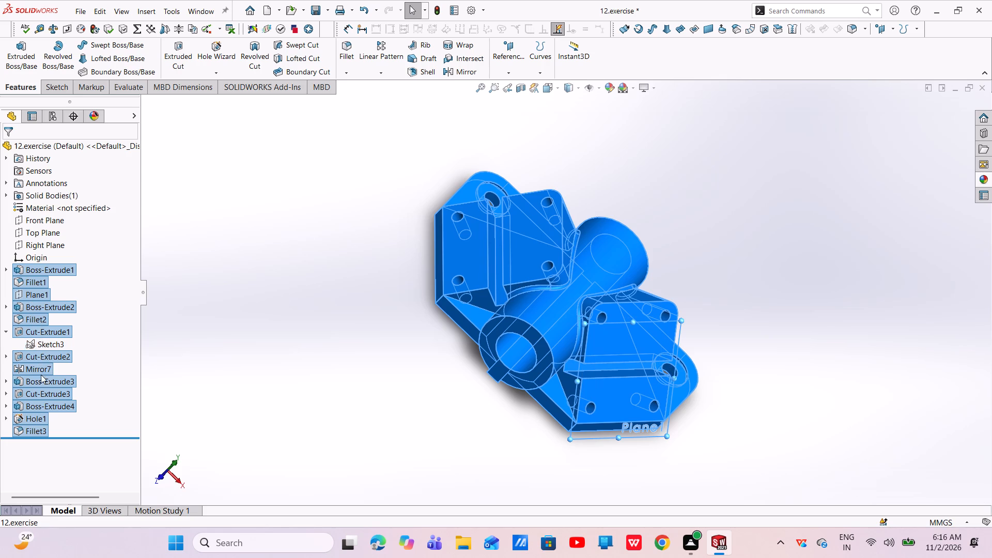
pyautogui.keyDown('ctrl'); pyautogui.click(39, 370); pyautogui.keyUp('ctrl')
pyautogui.keyDown('ctrl'); pyautogui.click(39, 369); pyautogui.keyUp('ctrl')
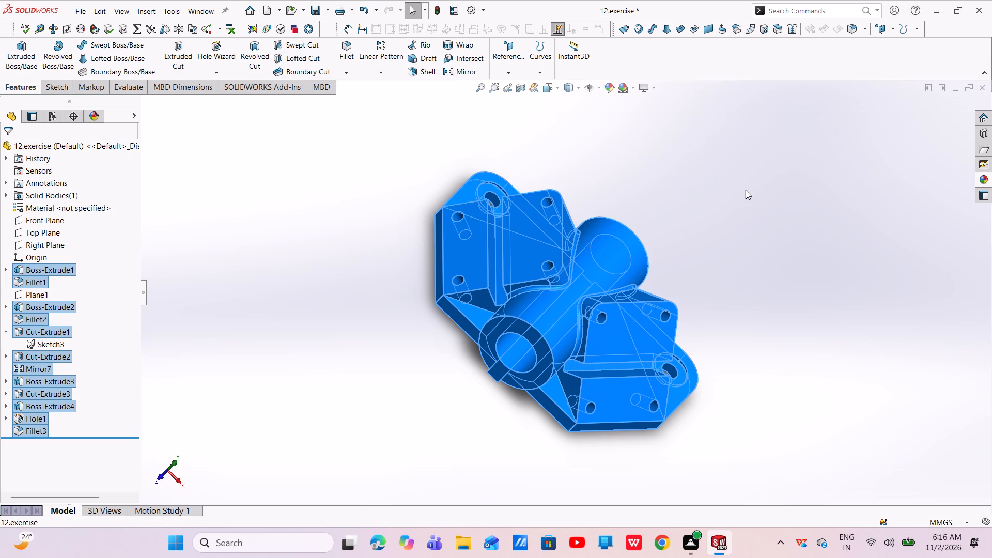
pyautogui.click(986, 177)
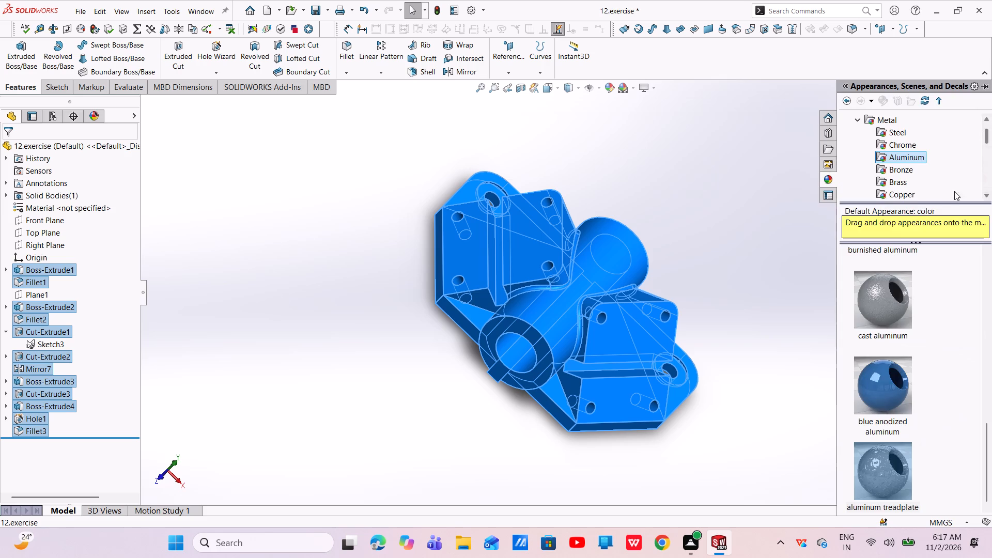
pyautogui.doubleClick(873, 298)
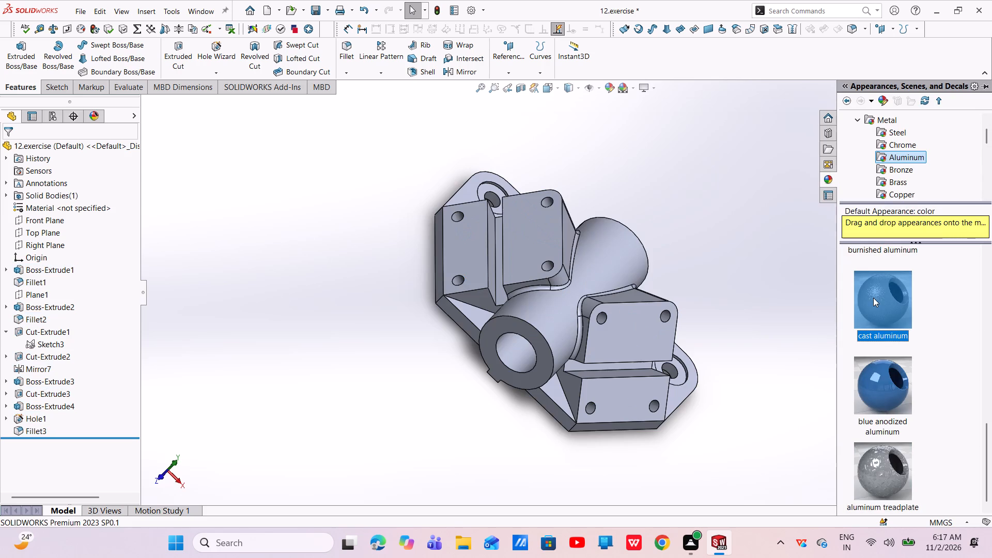
# Save the part, oriented with the bored boss end facing forward.
pyautogui.moveTo(593, 292); pyautogui.dragTo(699, 270, button='middle')
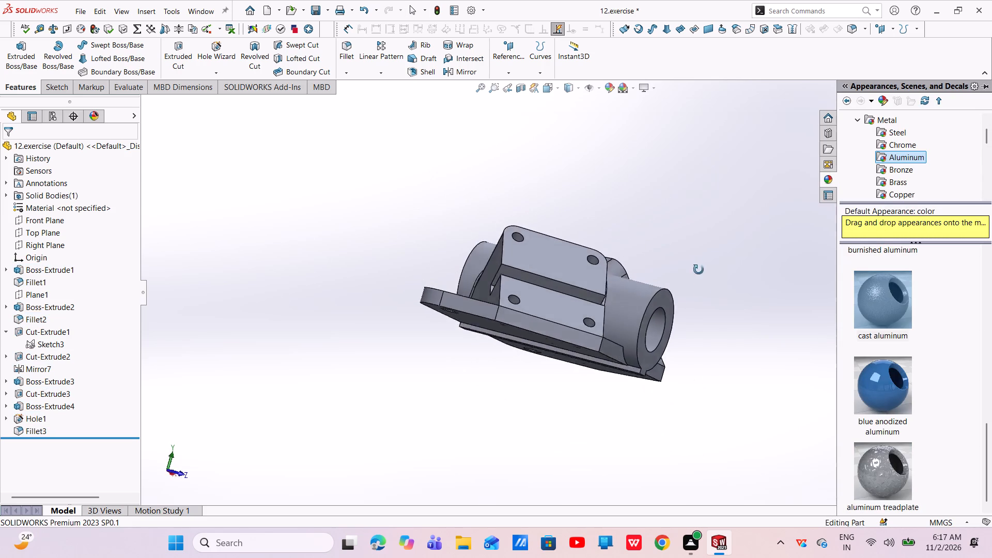
pyautogui.moveTo(699, 270); pyautogui.dragTo(702, 290, button='middle')
pyautogui.scroll(-6, 612, 304)
pyautogui.scroll(6, 612, 305)
pyautogui.moveTo(612, 288); pyautogui.dragTo(569, 298, button='middle')
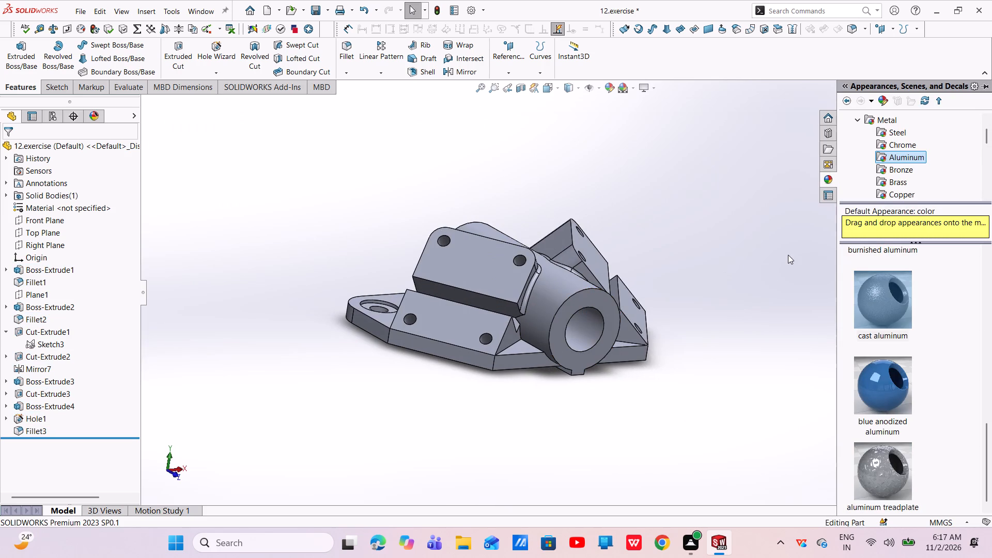
pyautogui.click(788, 255)
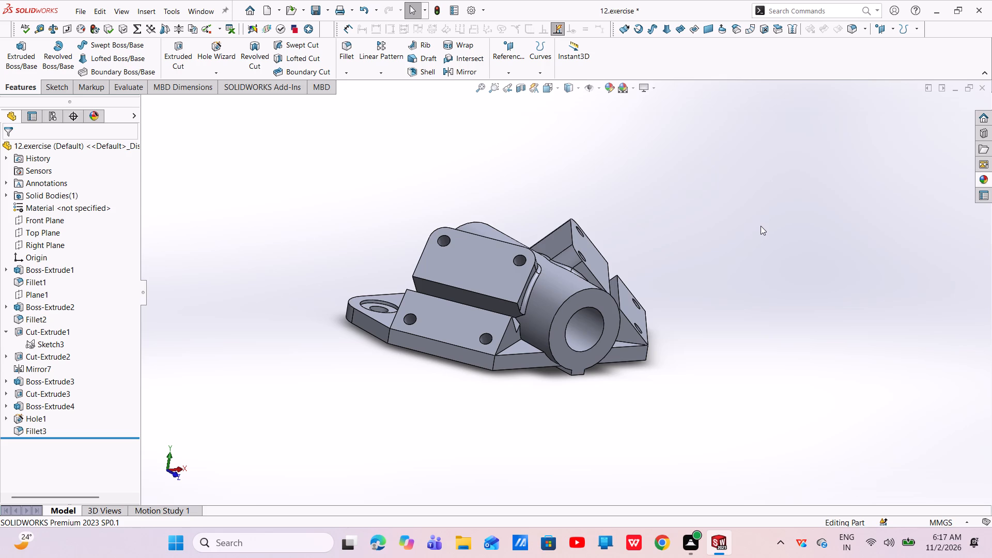
pyautogui.hotkey('ctrl', 's')
pyautogui.hotkey('ctrl', 's')
pyautogui.hotkey('ctrl', 's')
pyautogui.hotkey('ctrl', 's')
pyautogui.hotkey('ctrl', 's')
# Save the part as an Adobe PDF named 12.exercise in the RC HEKICOPTER ASSEMBLY PARTS folder.
pyautogui.click(329, 11)
pyautogui.click(342, 35)
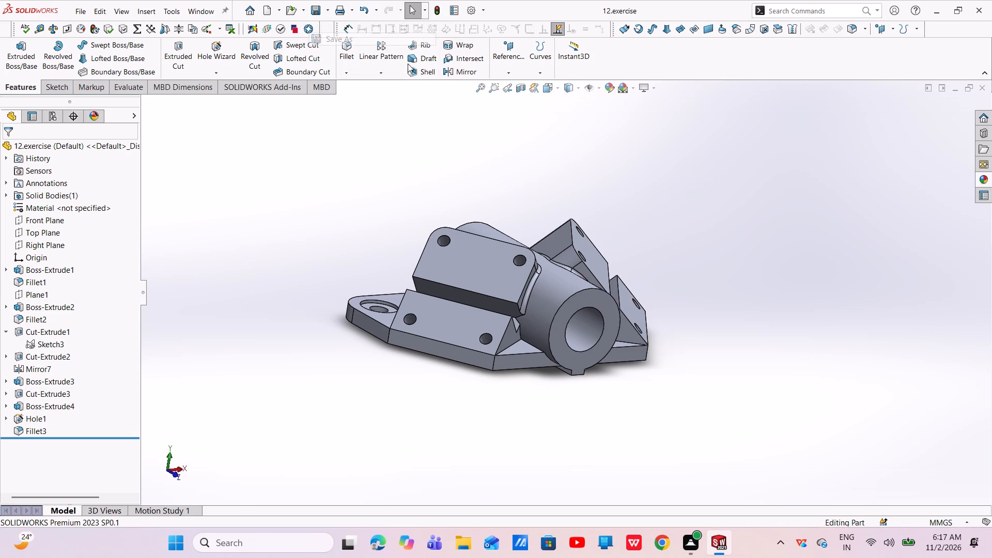
pyautogui.click(714, 288)
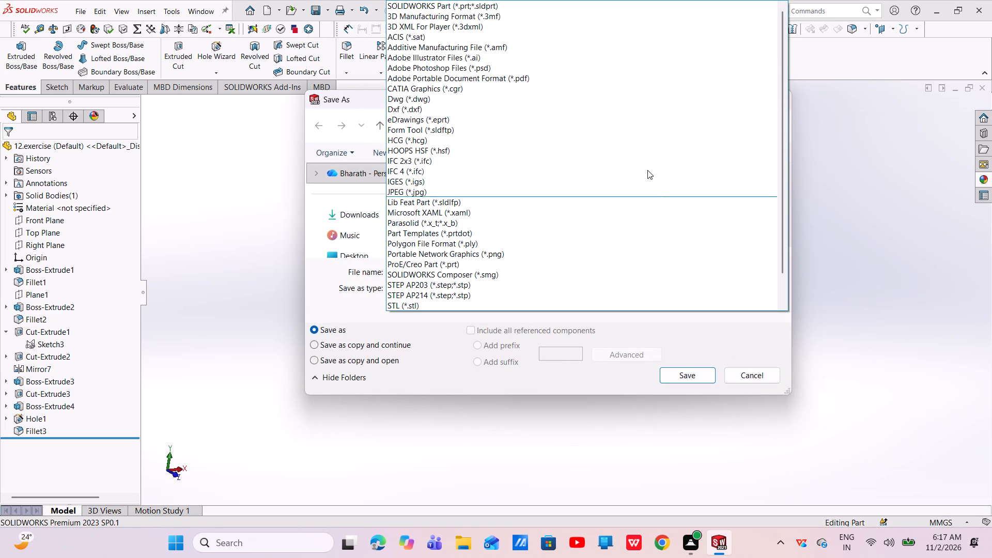
pyautogui.click(539, 76)
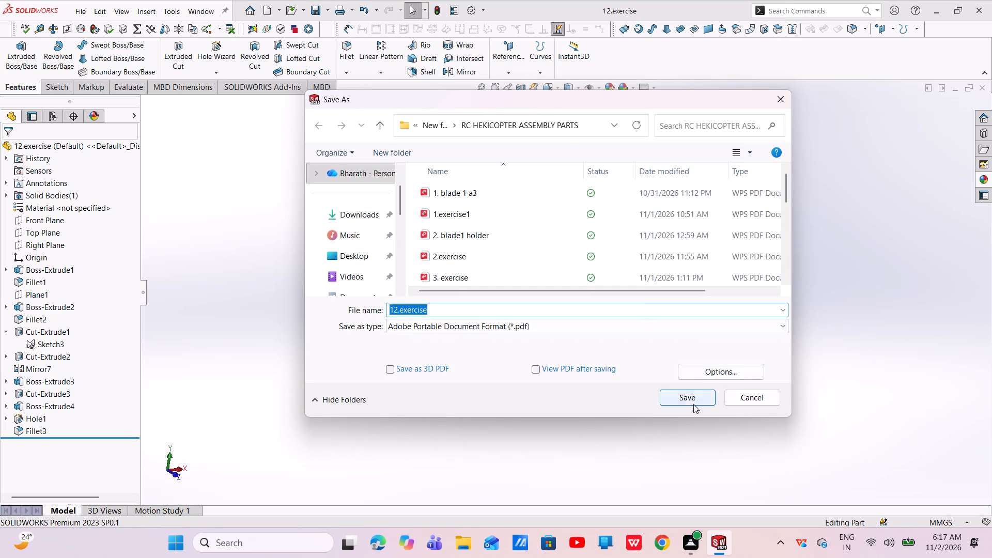
pyautogui.click(692, 402)
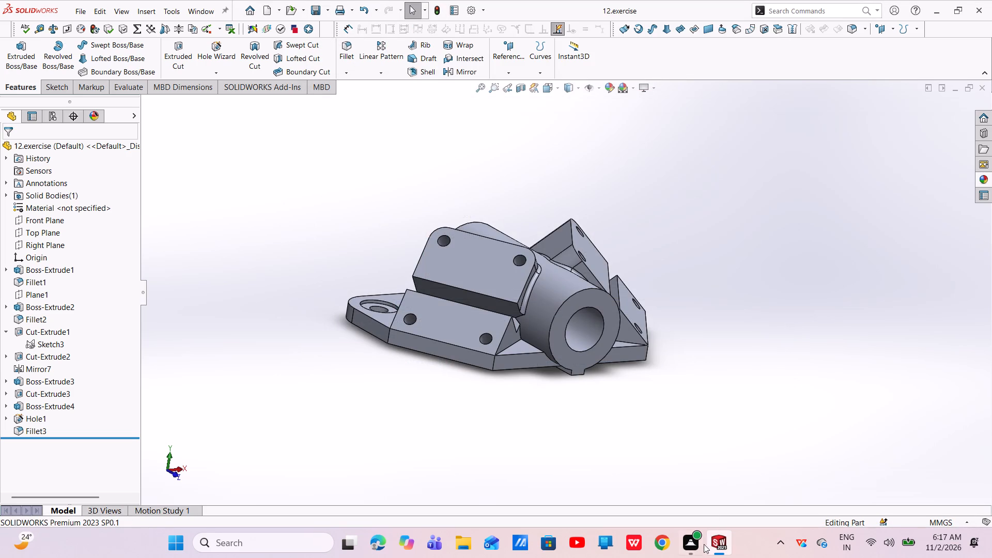